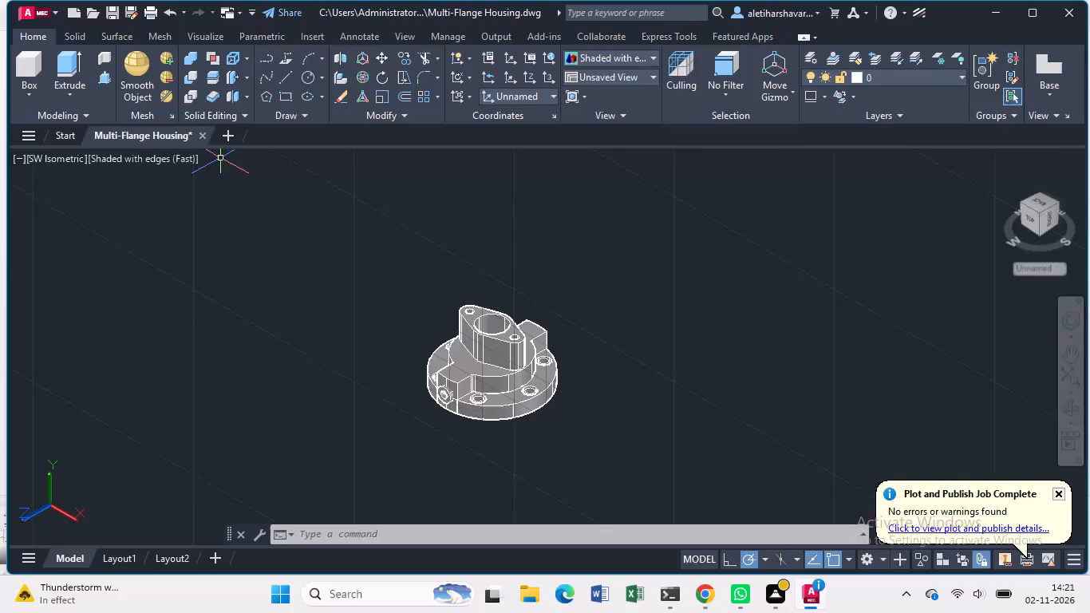
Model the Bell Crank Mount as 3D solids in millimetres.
Close the Multi-Flange Housing drawing without saving its changes.
click(199, 132)
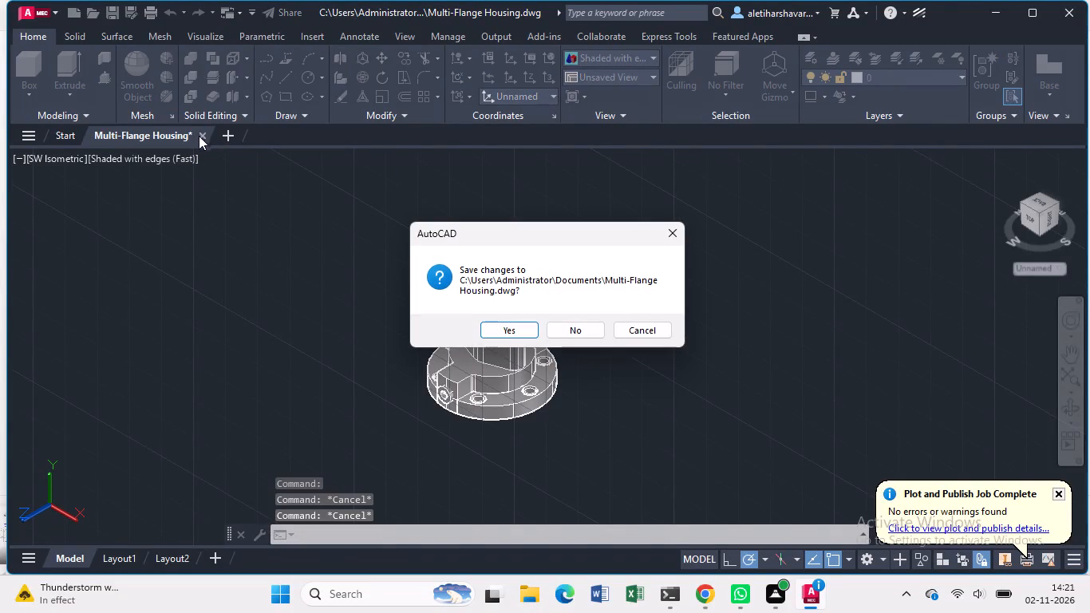
click(560, 335)
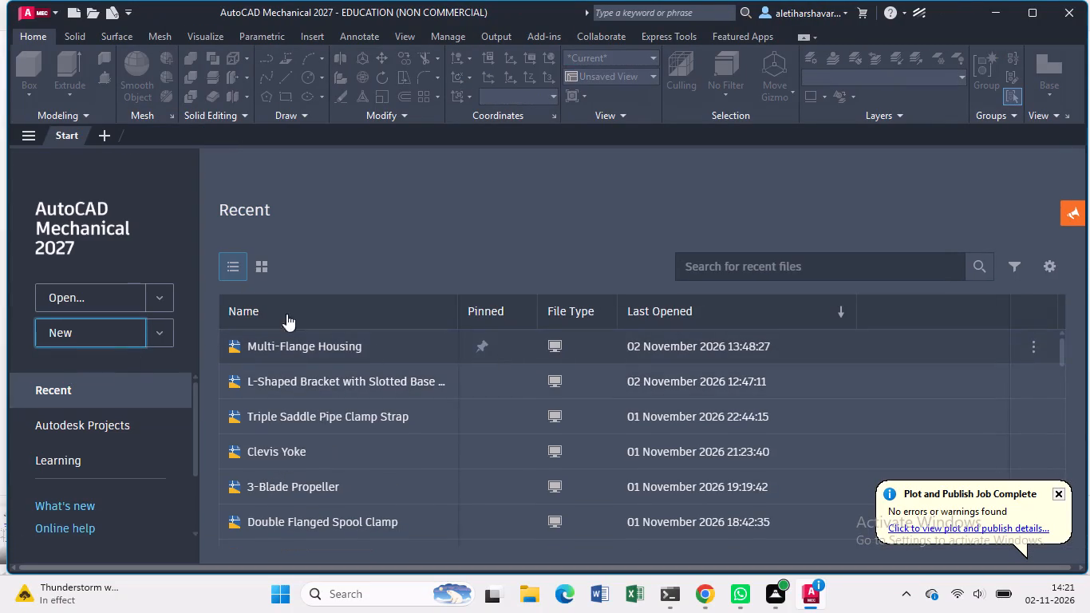
Start a new blank drawing.
click(111, 339)
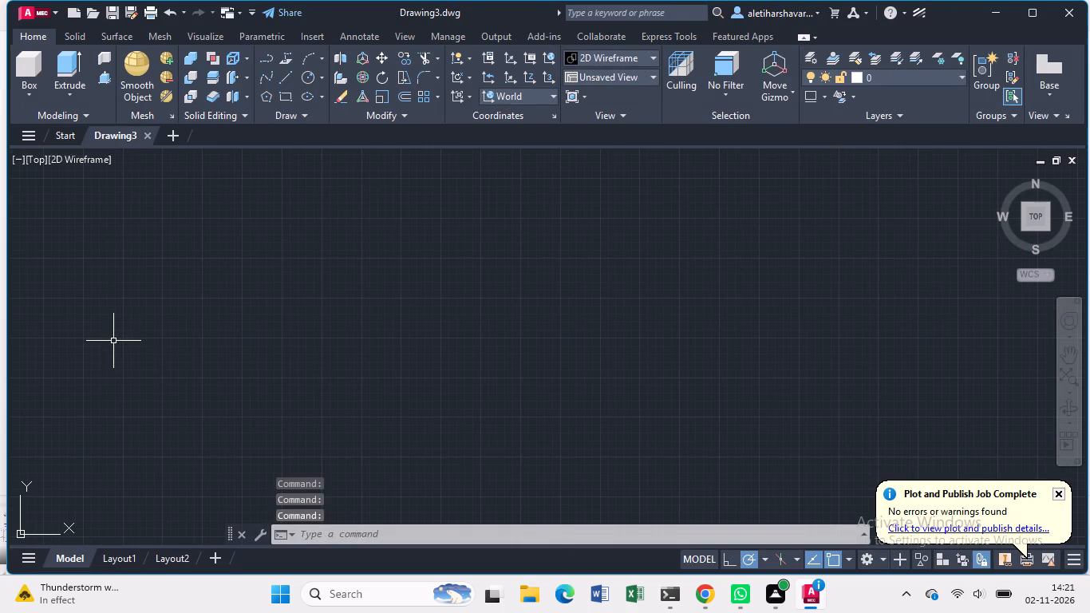
text(lo)
click(168, 393)
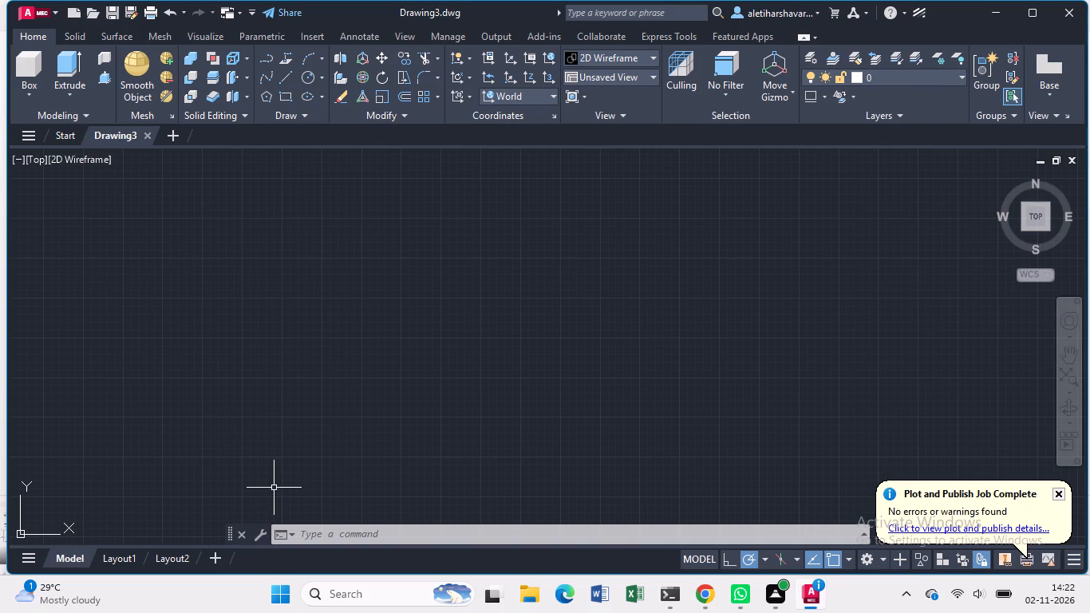
Draw a circle of radius 24.5 in the open area of the drawing.
key(c)
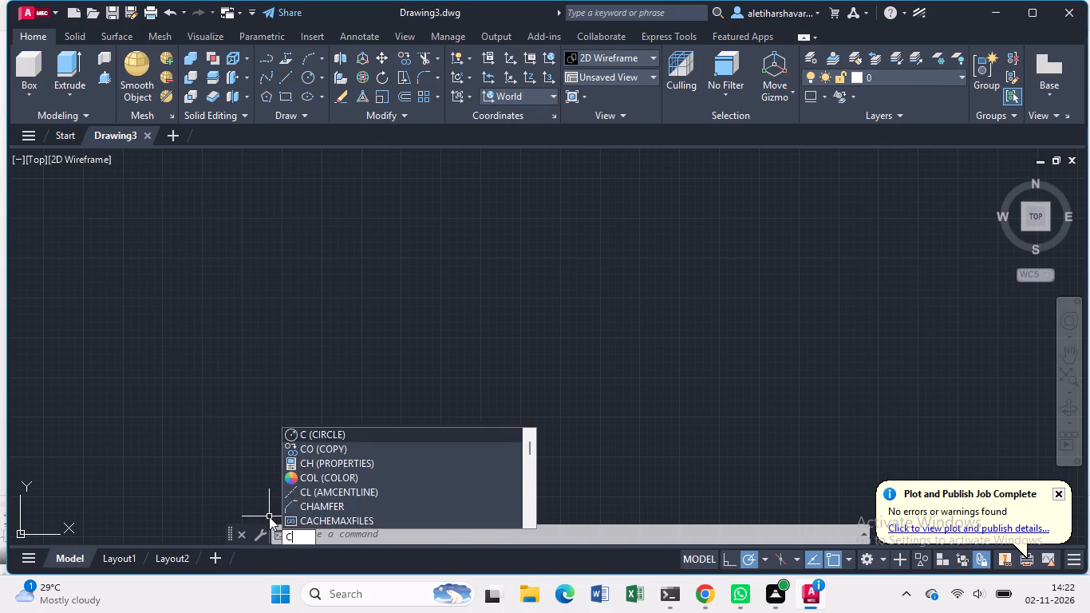
key(Return)
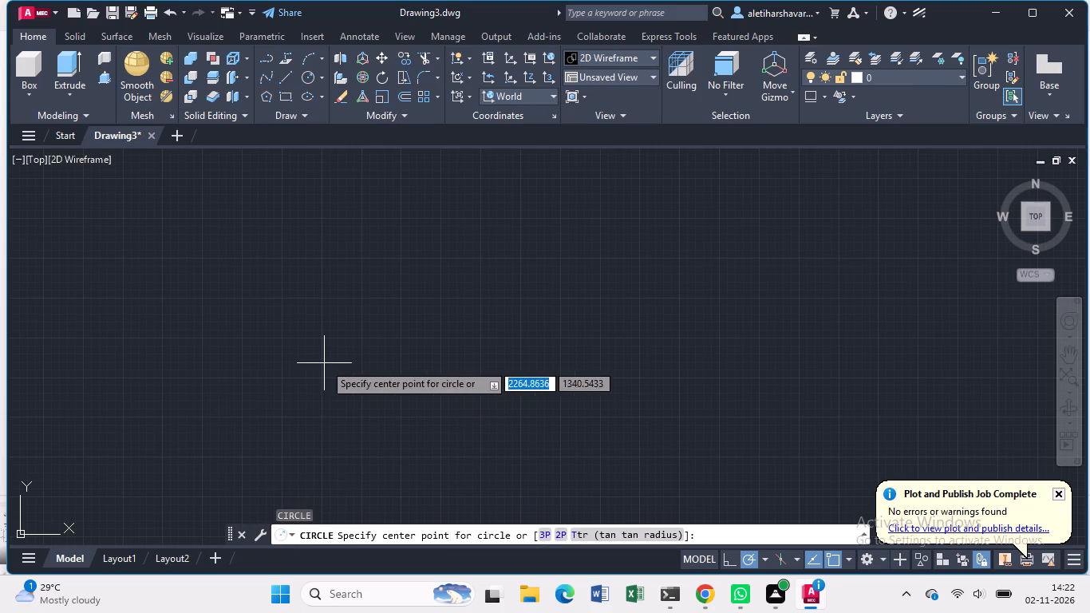
click(334, 342)
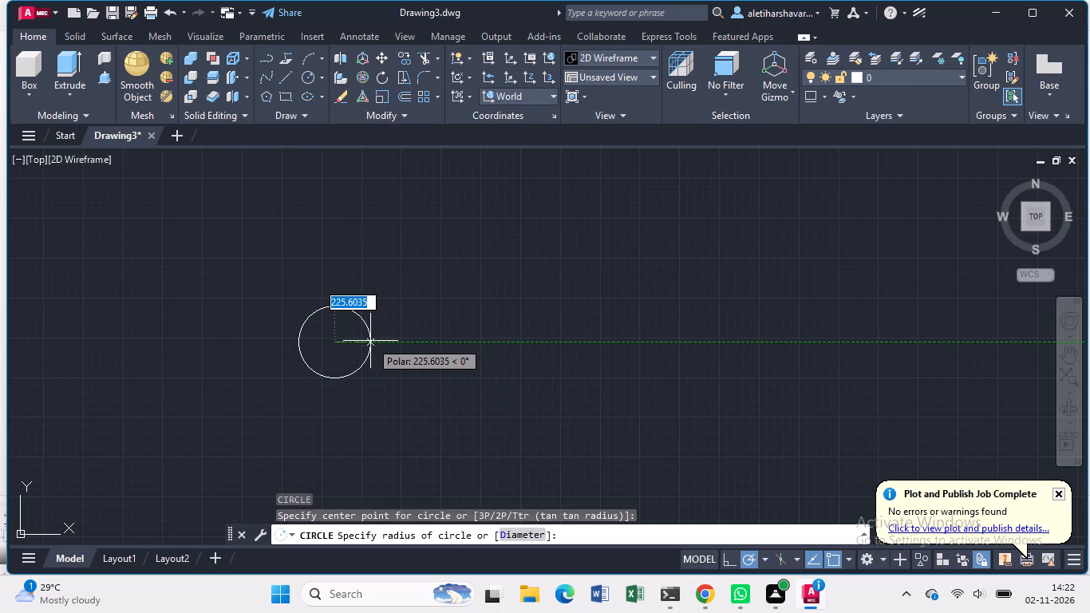
text(24)
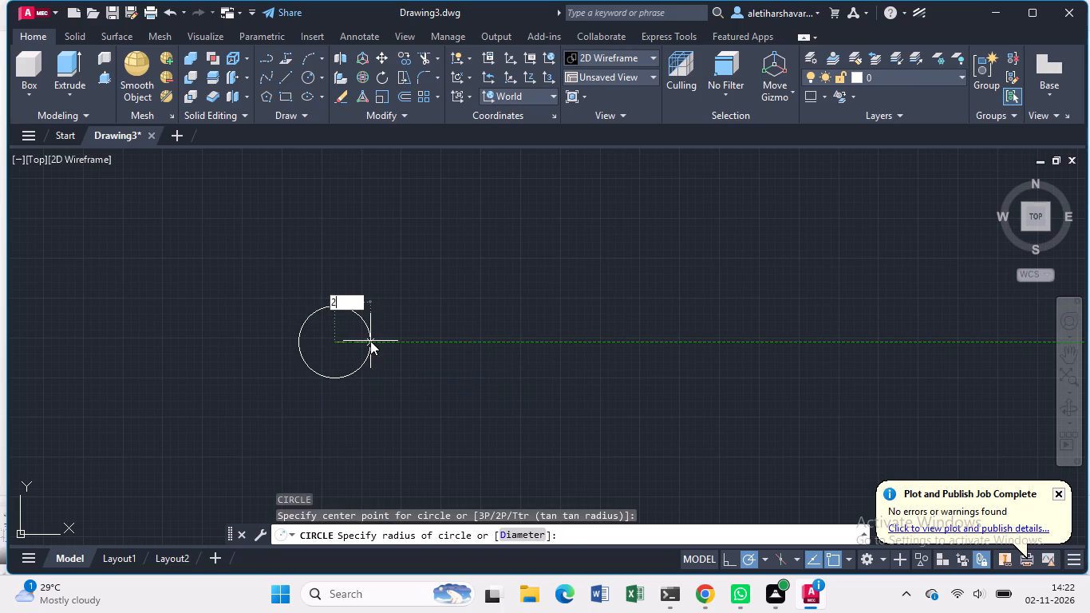
key(period)
key(5)
key(Return)
Draw a concentric circle of radius 11.5 inside the 24.5 radius circle.
scroll(325, 338, up, 2)
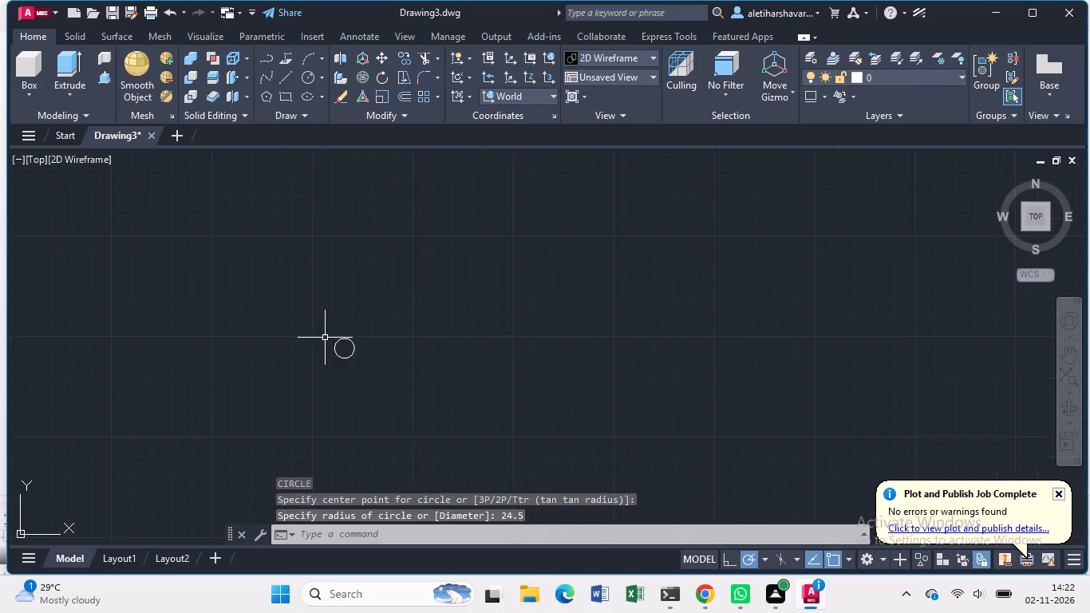
scroll(325, 338, up, 4)
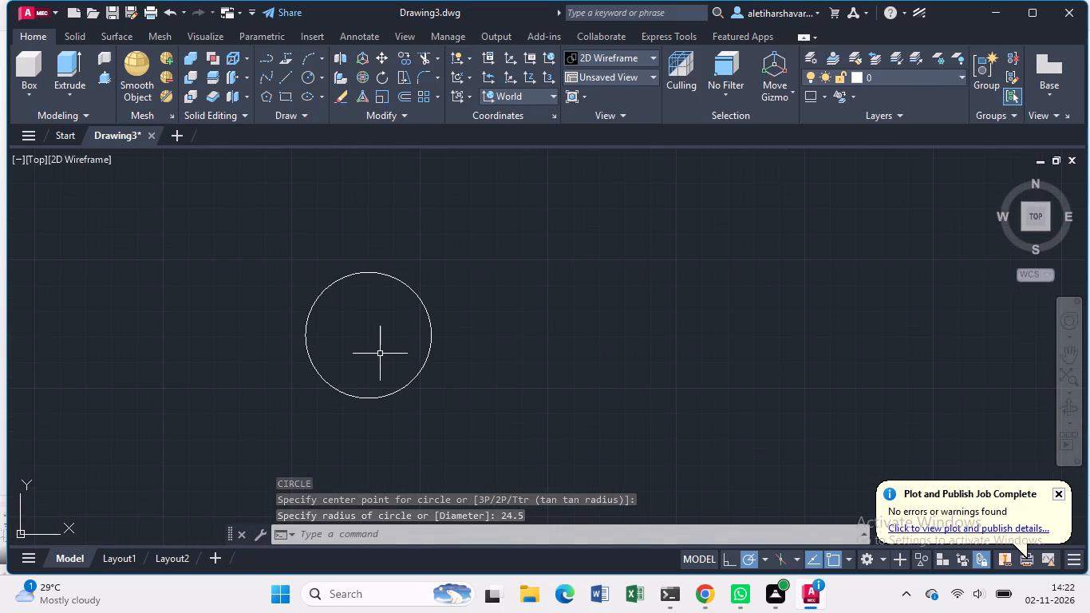
key(c)
key(Return)
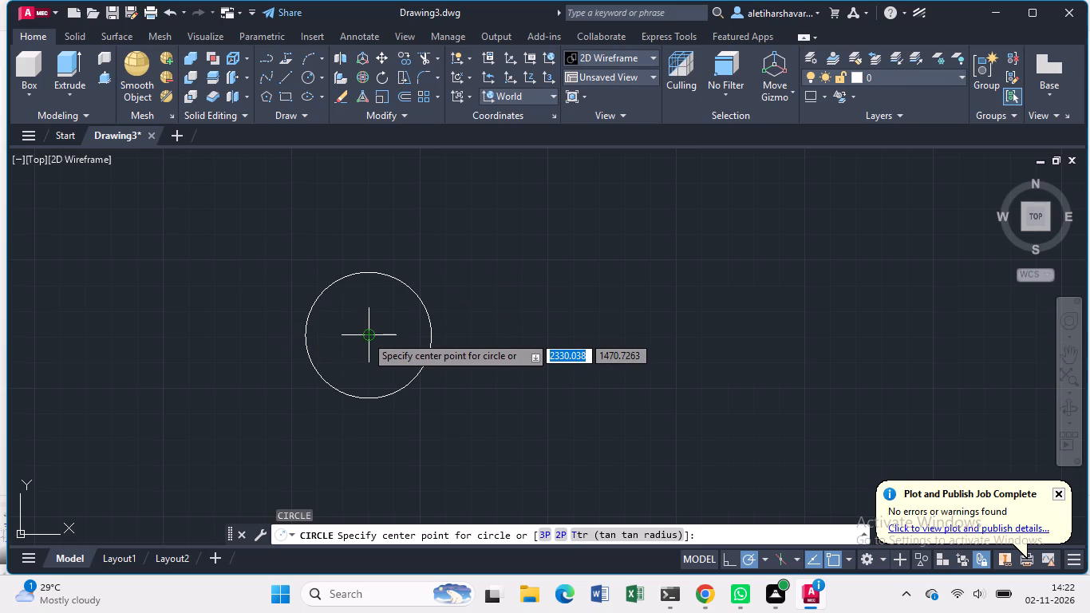
click(365, 335)
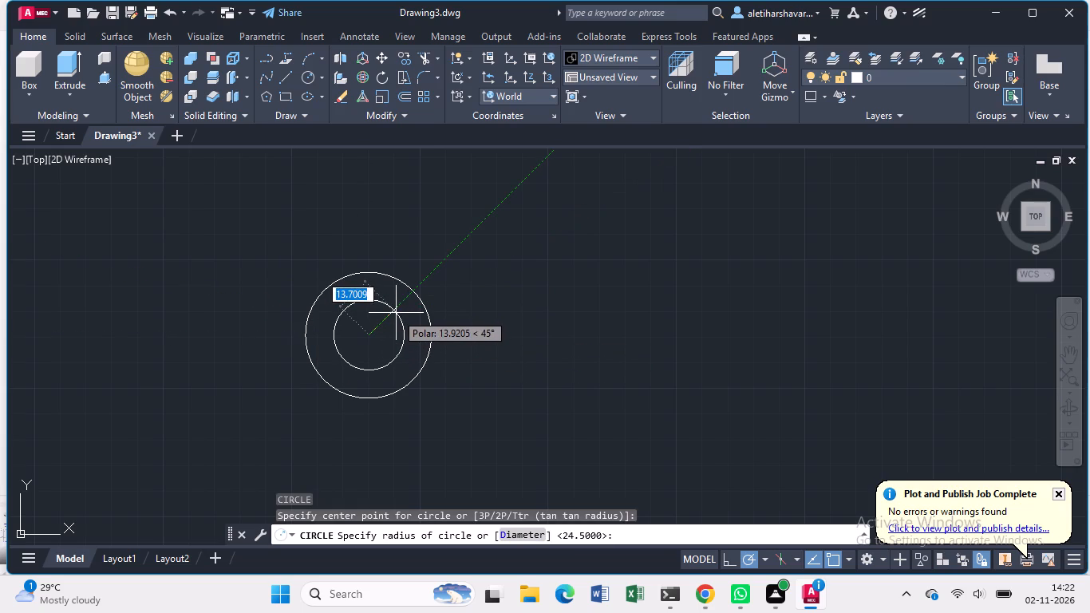
text(11)
key(period)
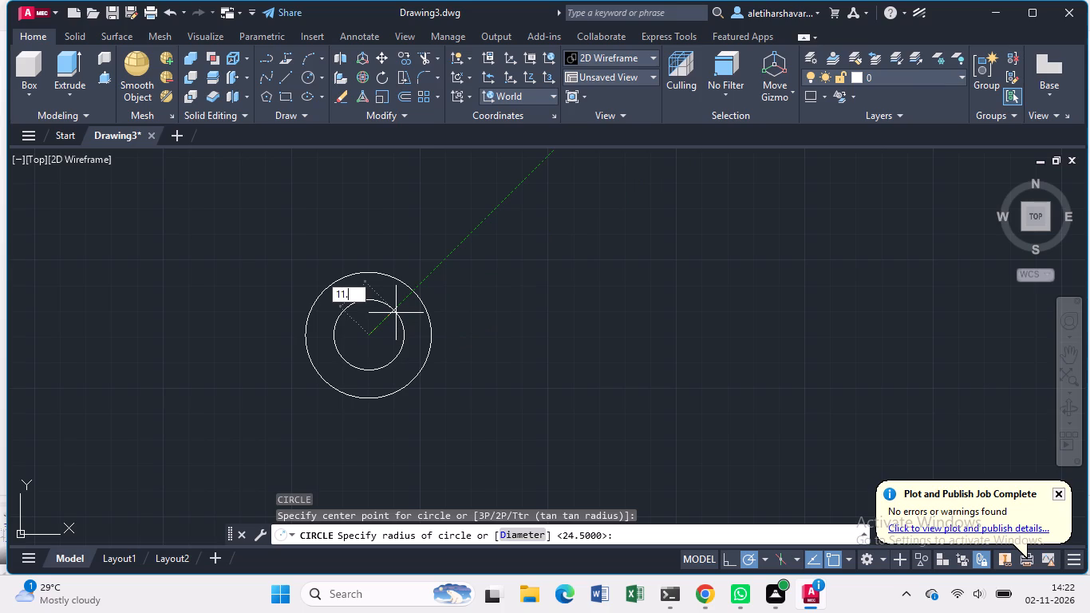
key(5)
key(BackSpace)
key(BackSpace)
key(BackSpace)
key(1)
key(period)
key(5)
key(Return)
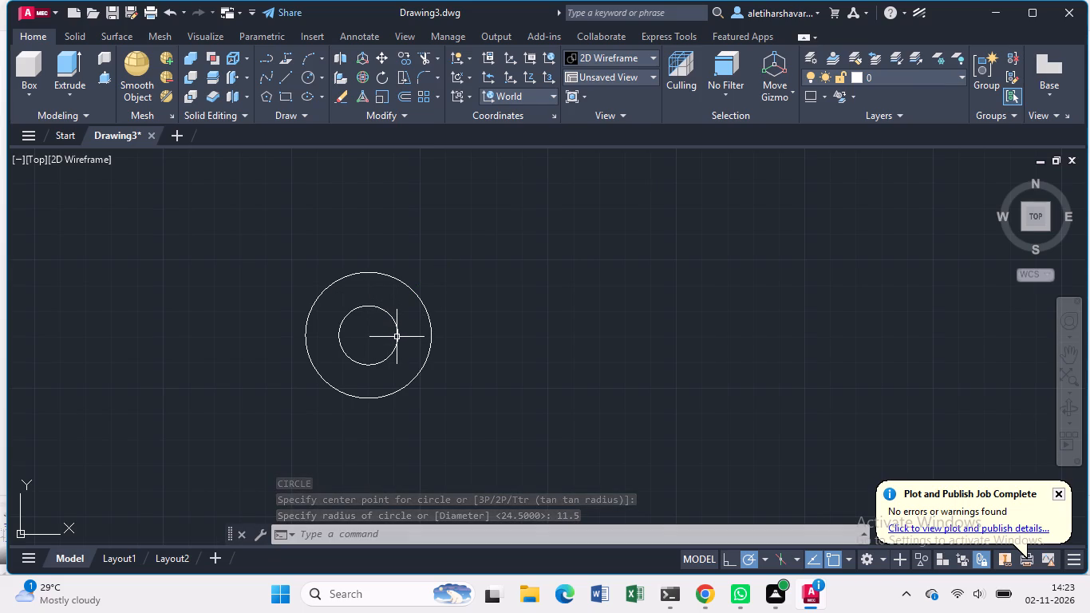
Set the current linetype in the drawing's general properties to a dash-dot centre-line pattern.
key(ctrl+Escape)
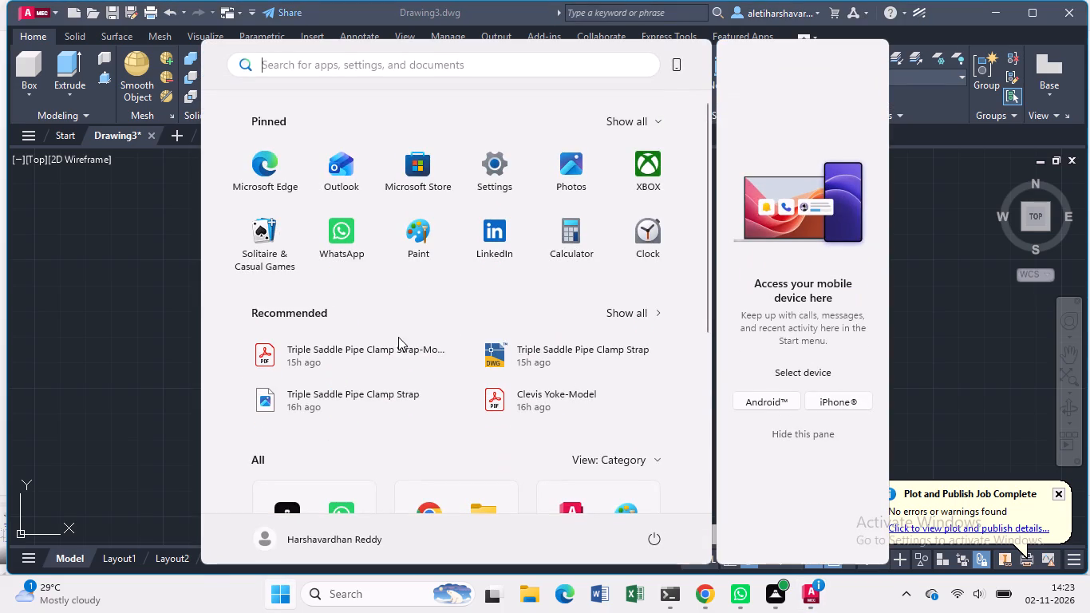
key(Escape)
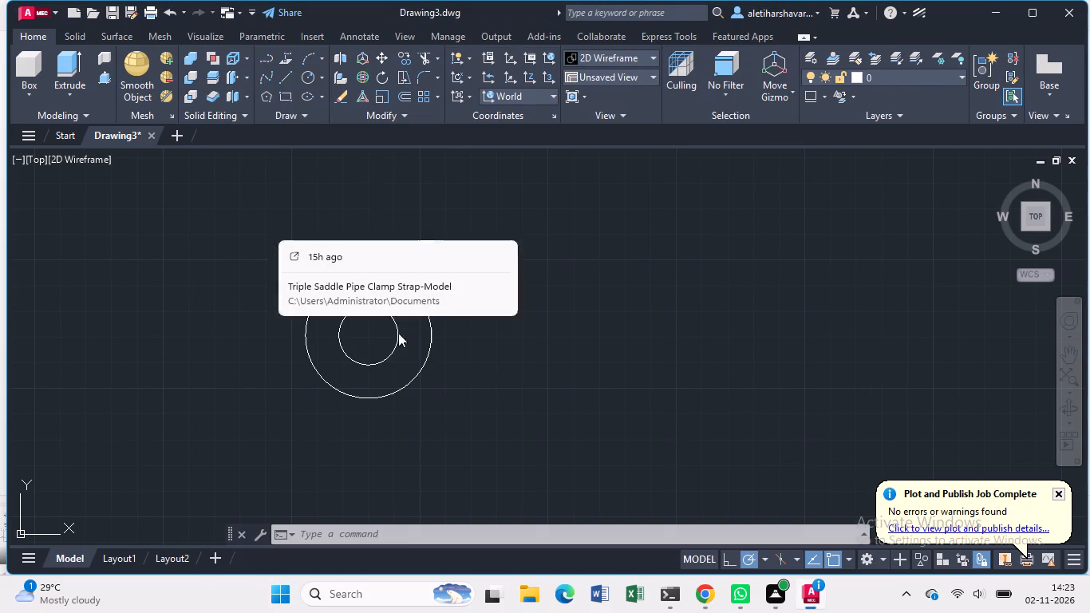
key(ctrl+1)
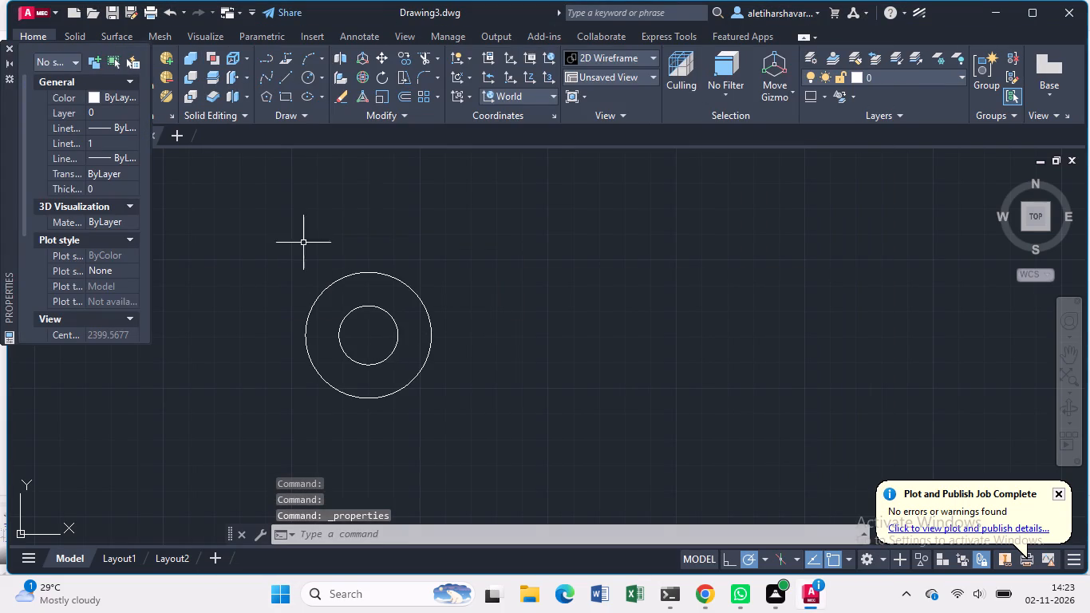
click(128, 132)
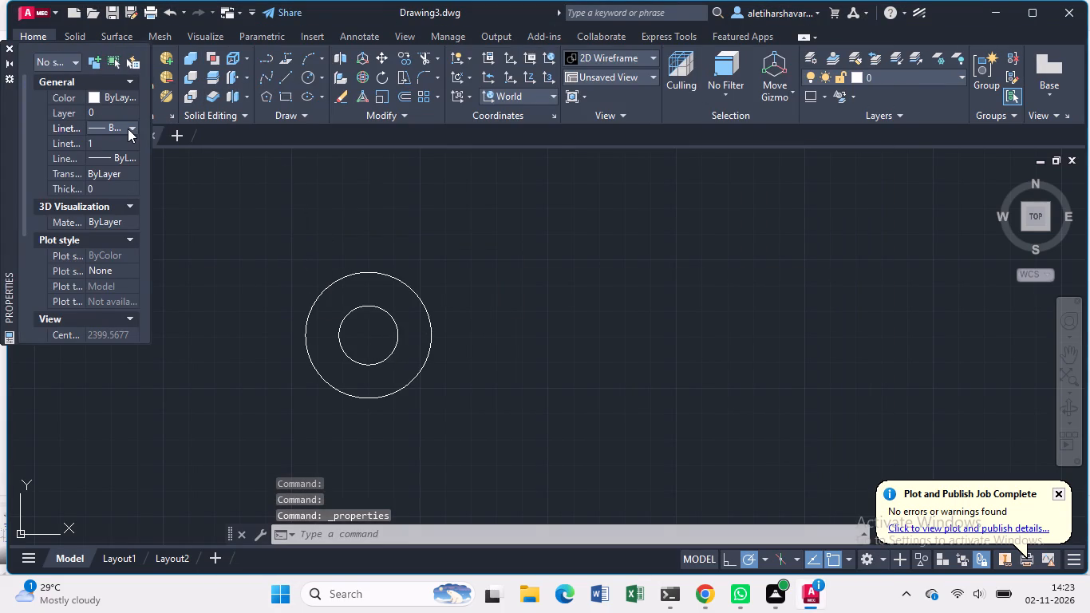
click(128, 126)
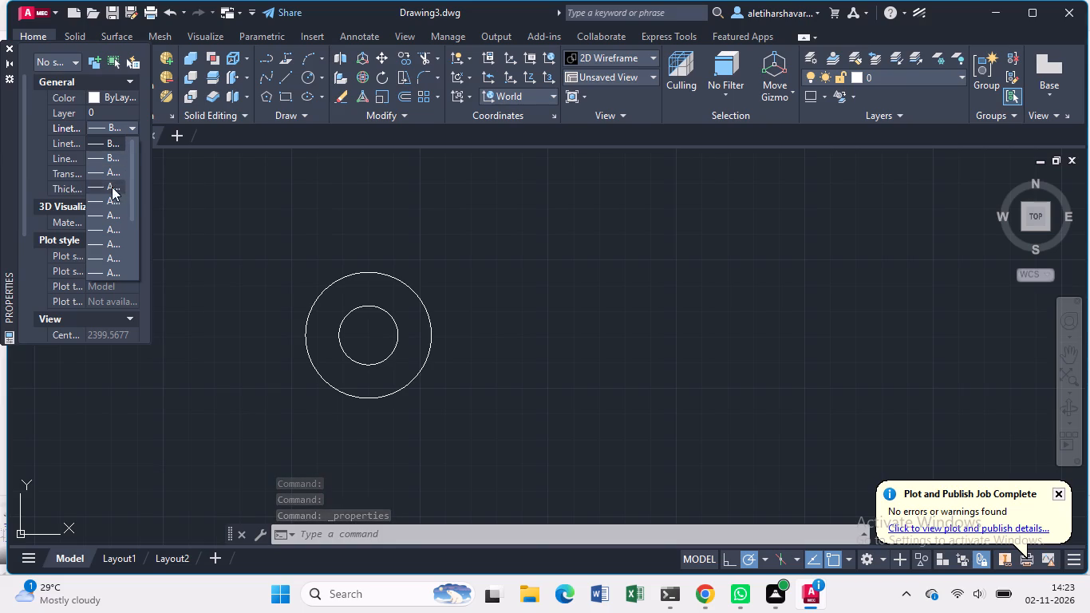
scroll(119, 217, down, 2)
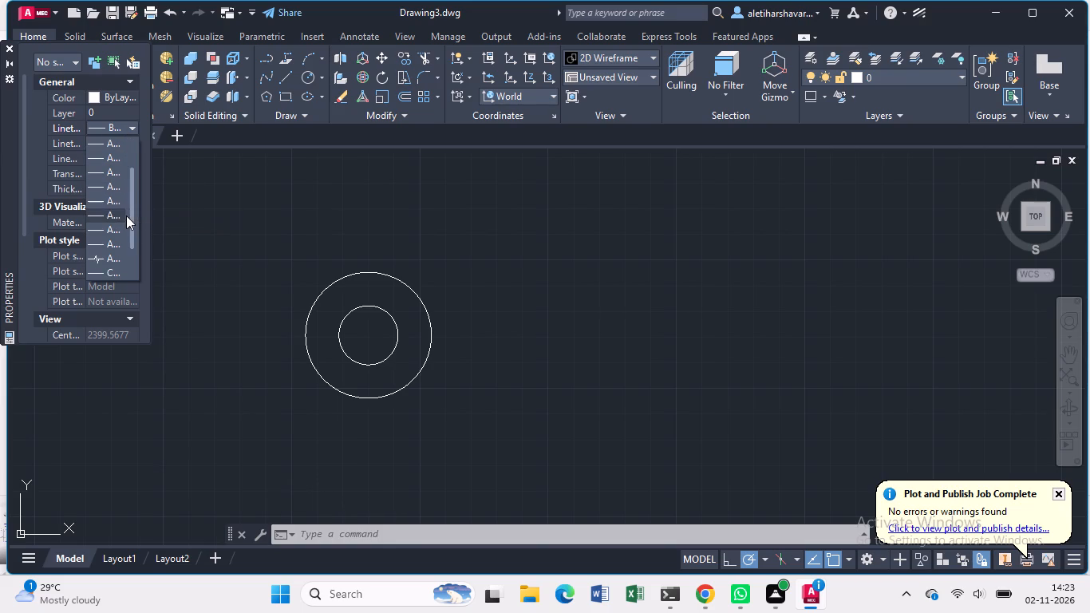
click(118, 209)
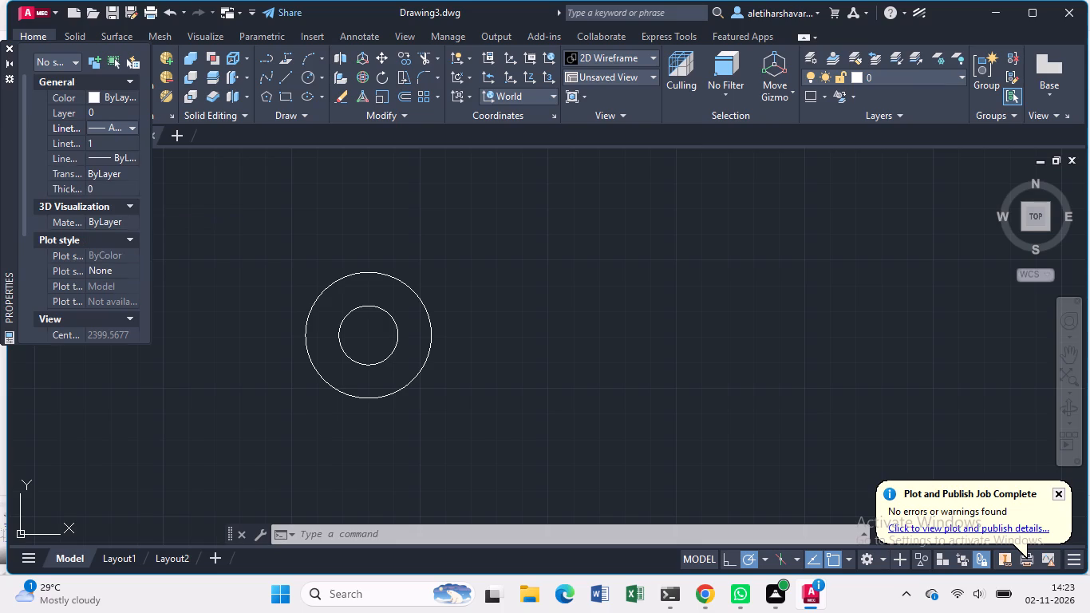
Draw a horizontal dash-dot line 100 long from the circles' common centre at 0°.
key(l)
key(l)
key(Return)
key(l)
key(Return)
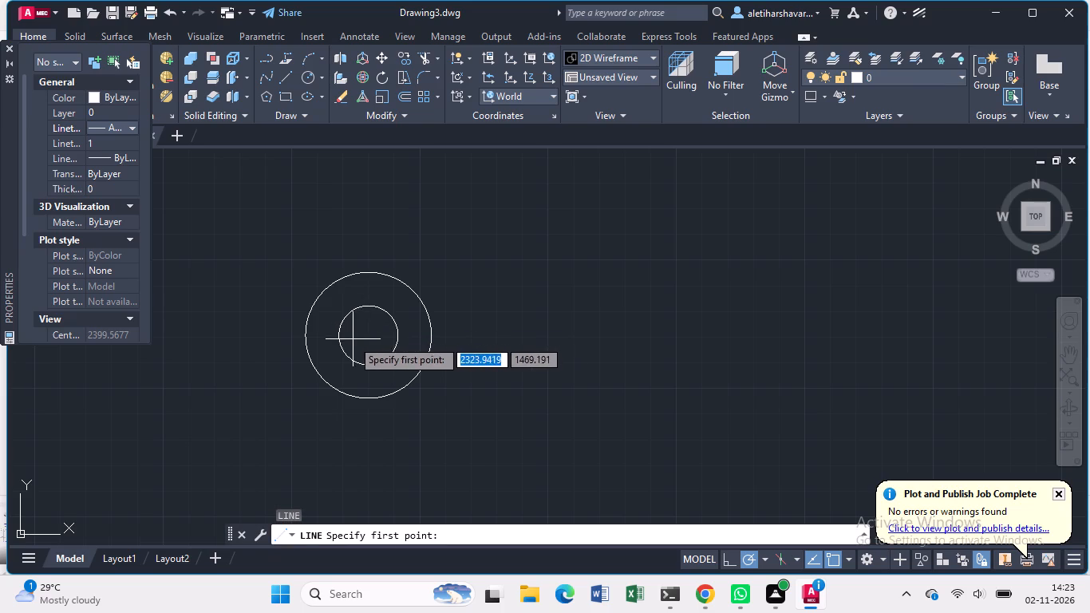
click(367, 334)
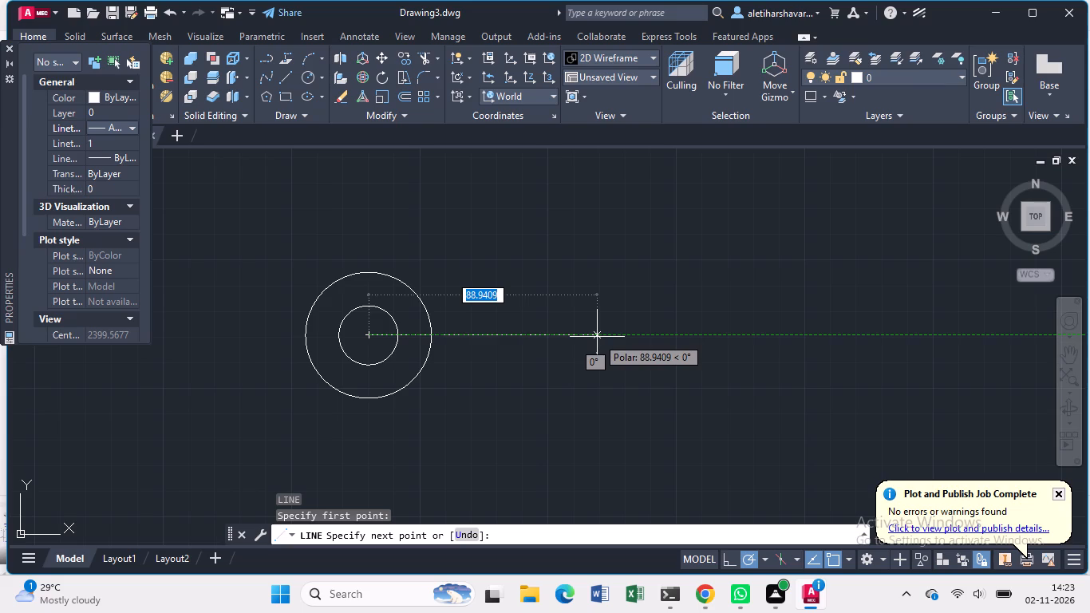
key(1)
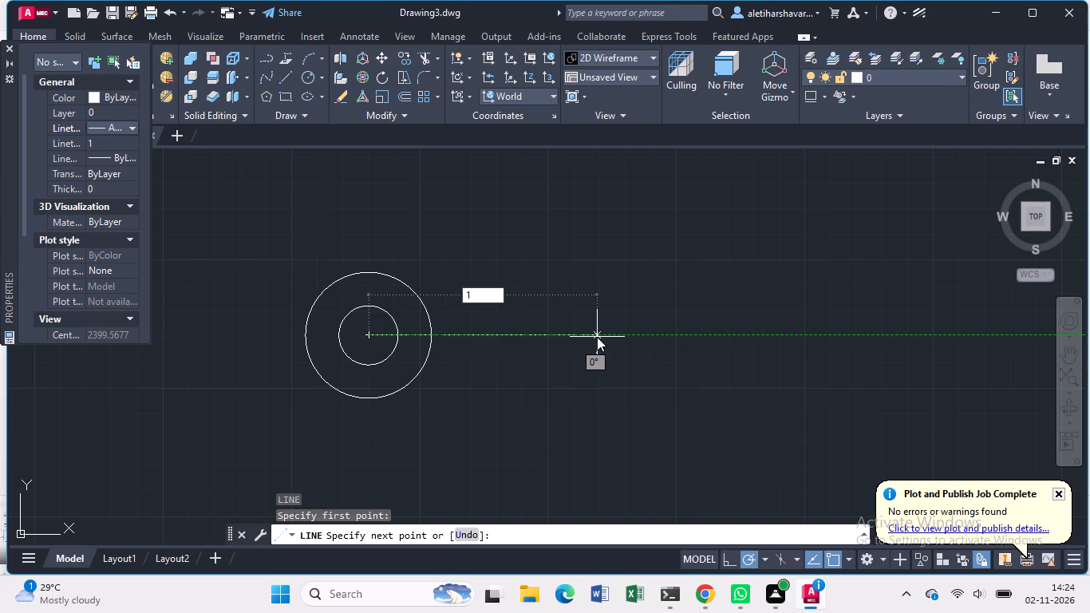
text(00)
key(Return)
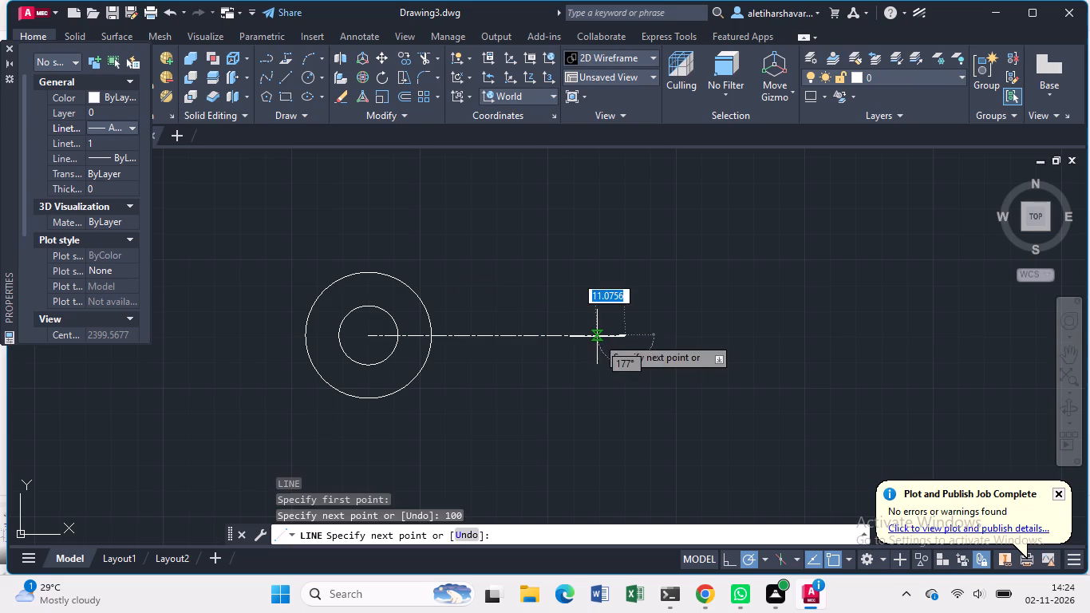
key(Escape)
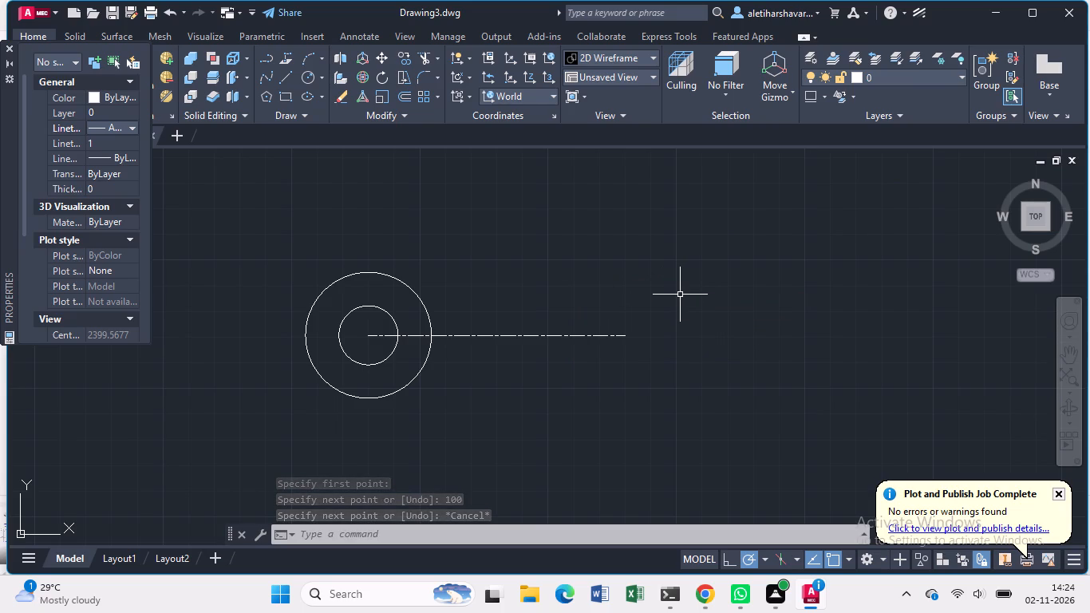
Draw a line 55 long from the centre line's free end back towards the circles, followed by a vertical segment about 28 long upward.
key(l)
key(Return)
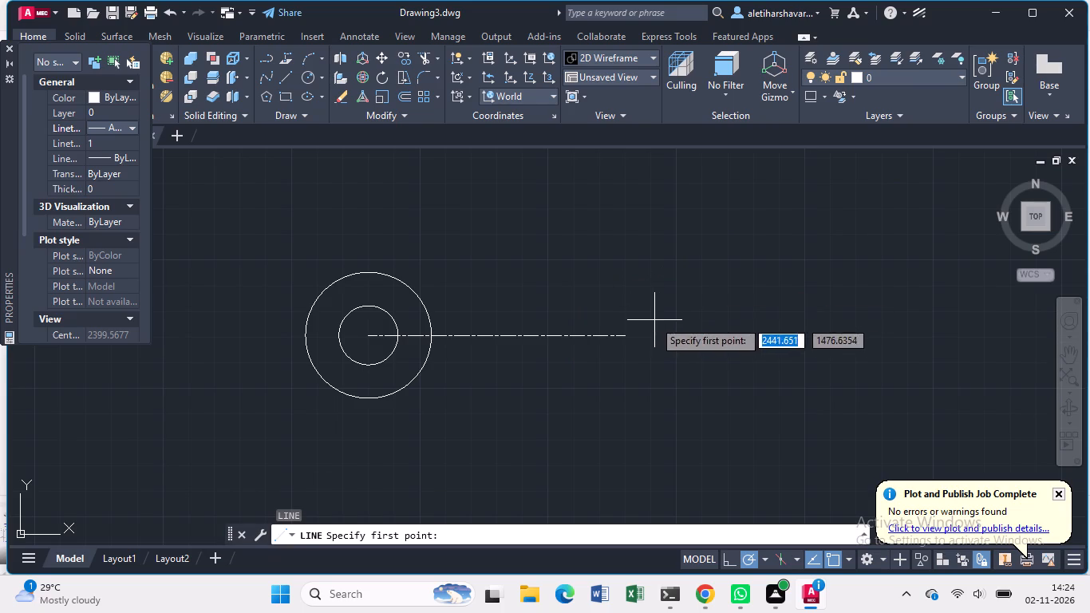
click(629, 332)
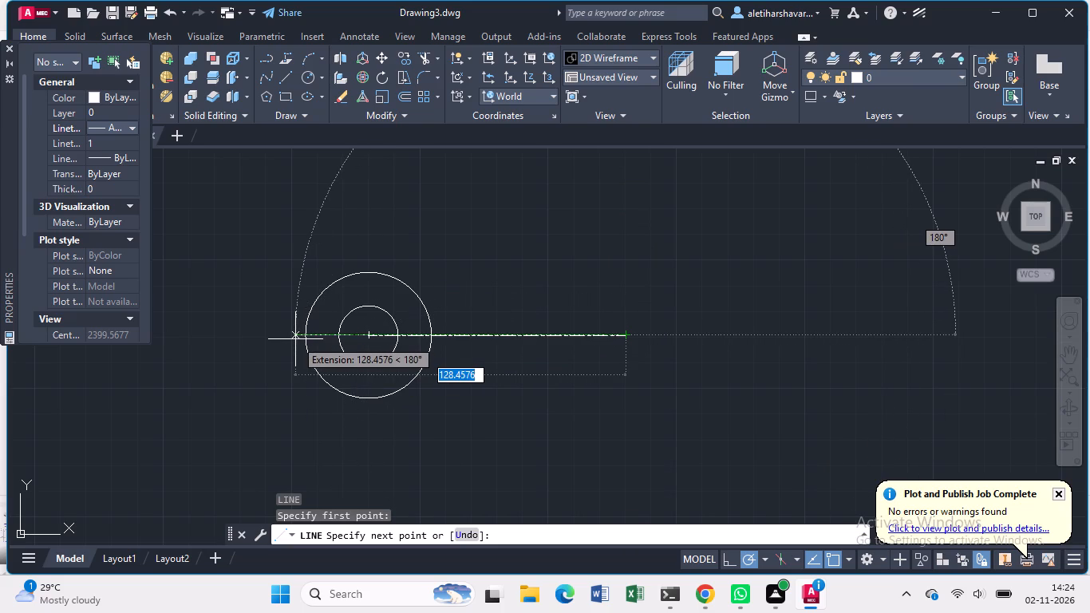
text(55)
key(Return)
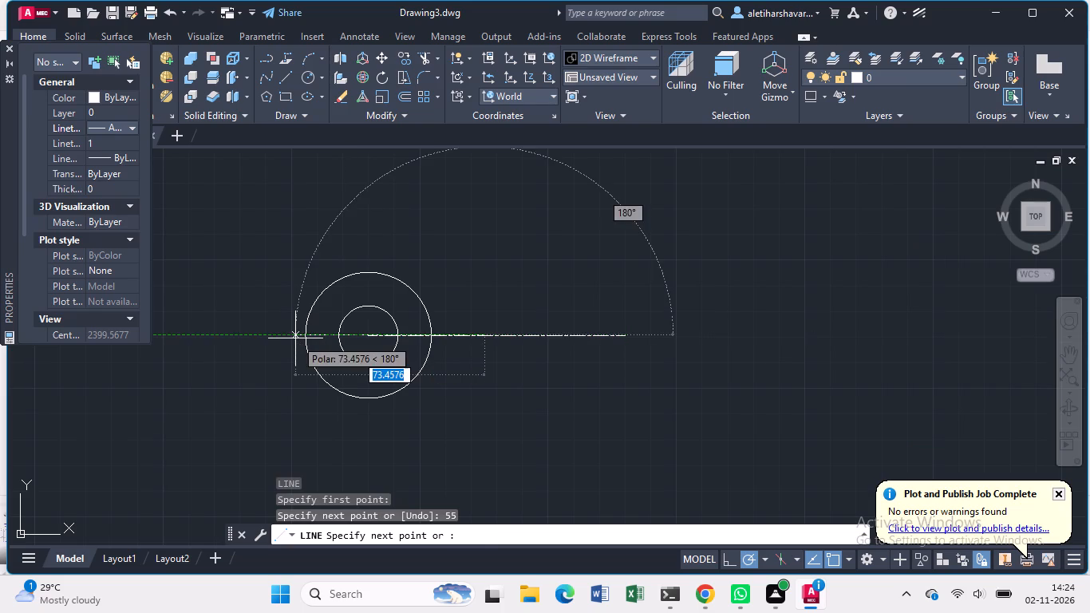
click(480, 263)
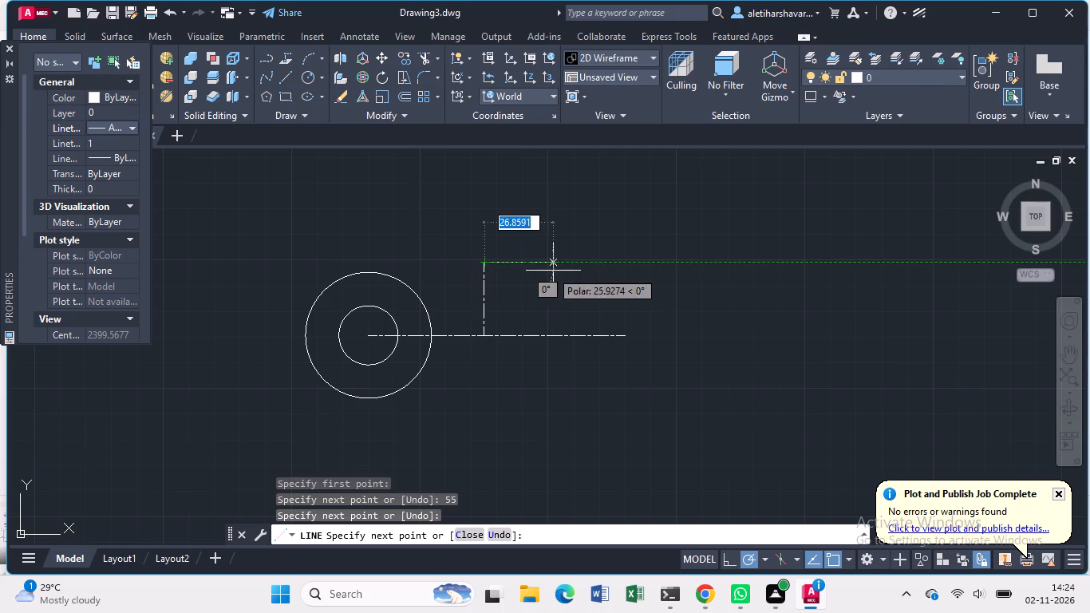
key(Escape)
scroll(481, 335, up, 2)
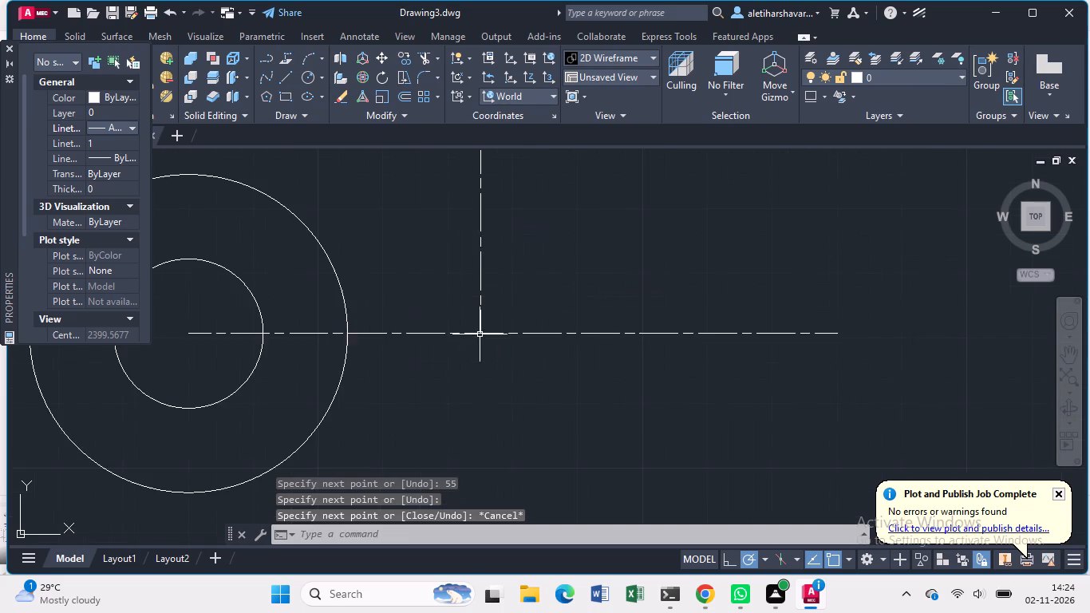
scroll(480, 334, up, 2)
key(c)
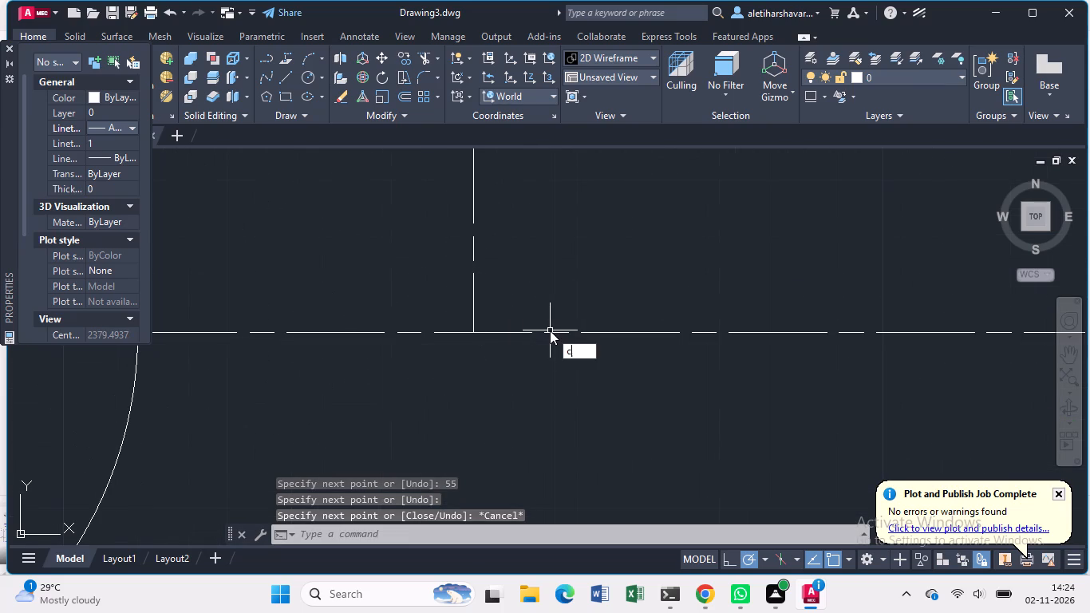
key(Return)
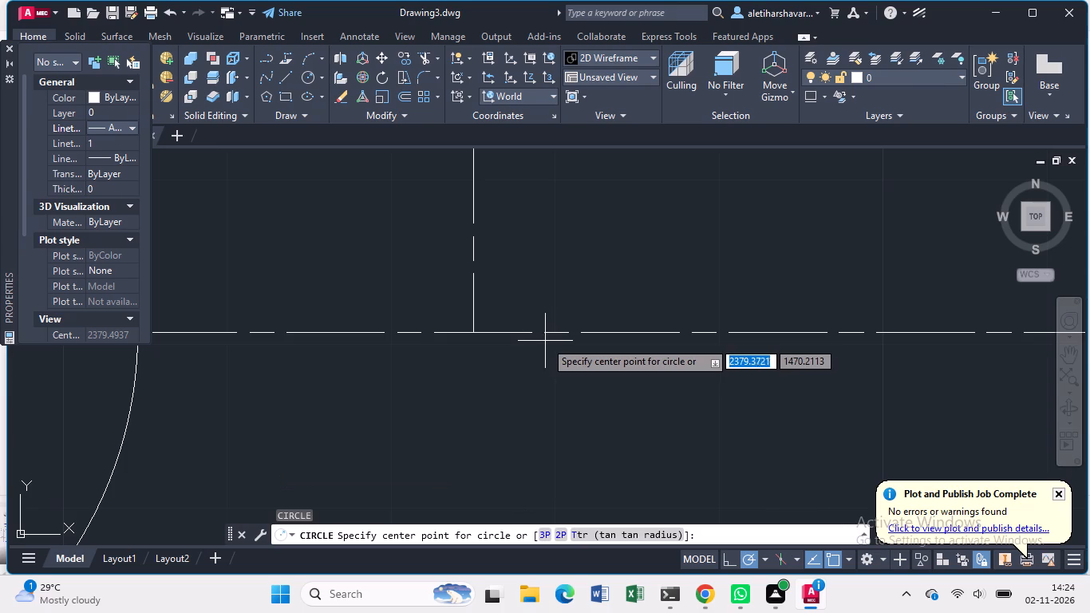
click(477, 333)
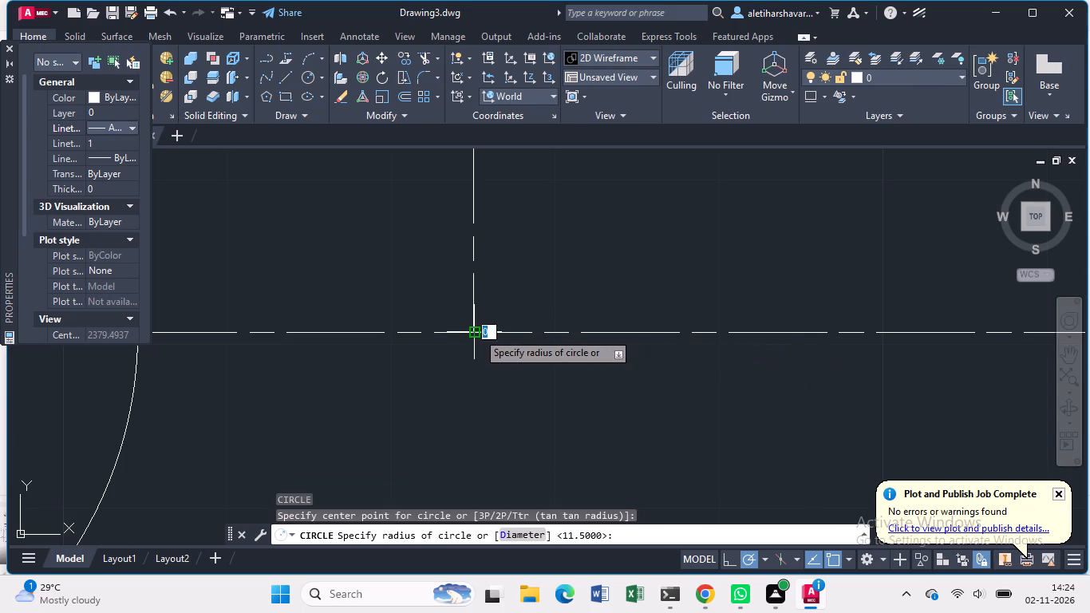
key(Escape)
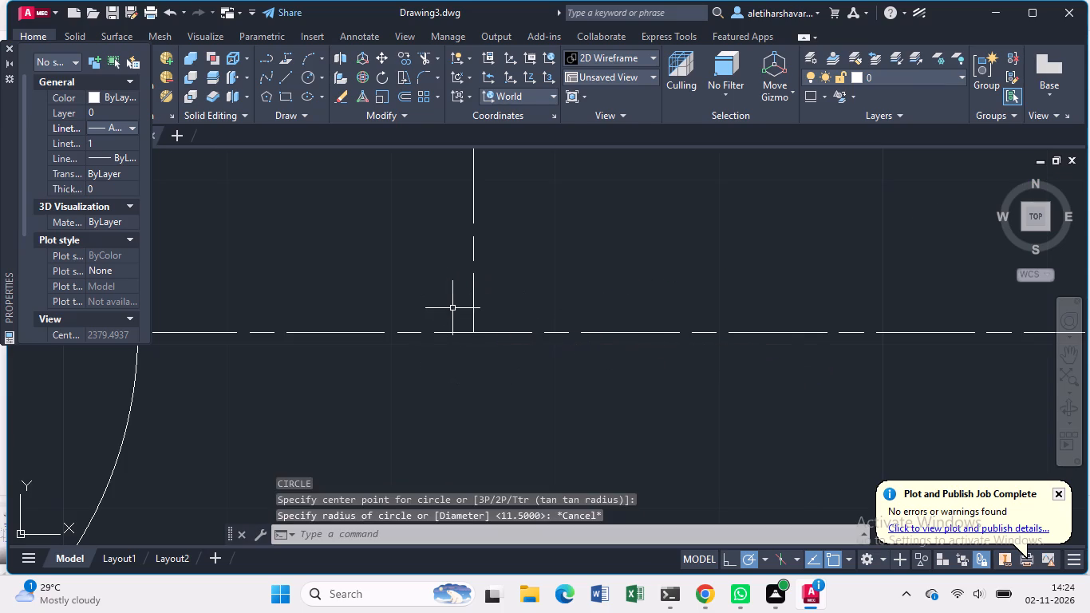
Set the current linetype in the drawing's general properties to ByLayer.
click(133, 127)
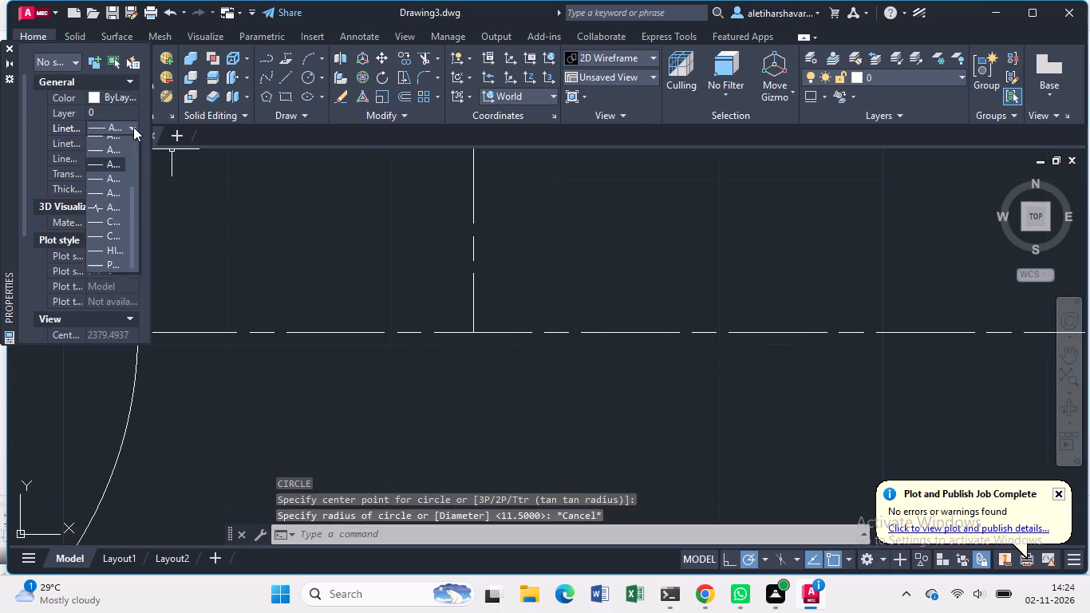
scroll(129, 179, up, 5)
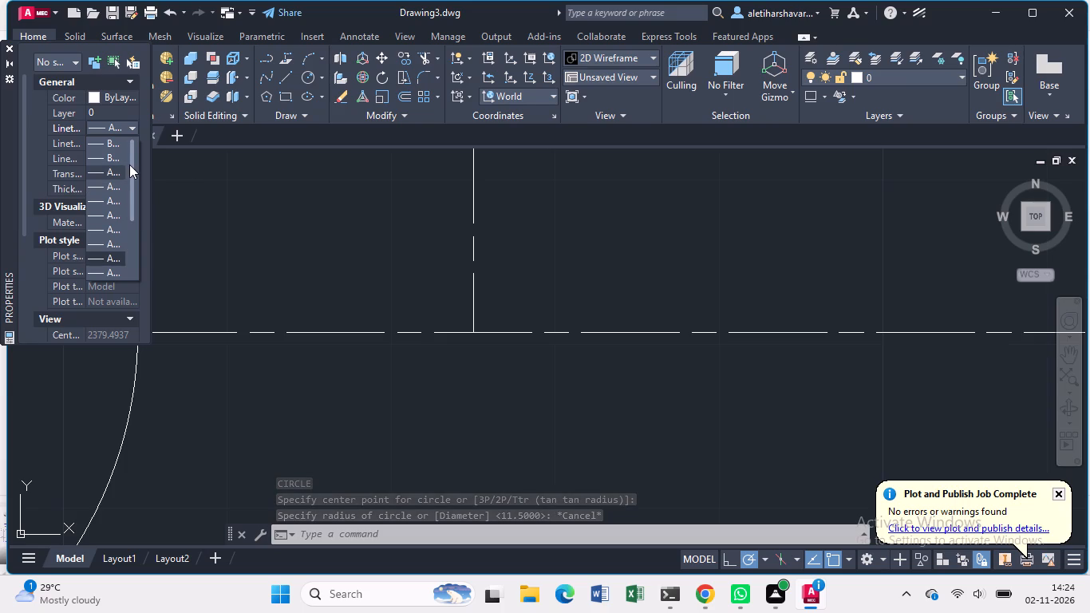
scroll(129, 164, up, 5)
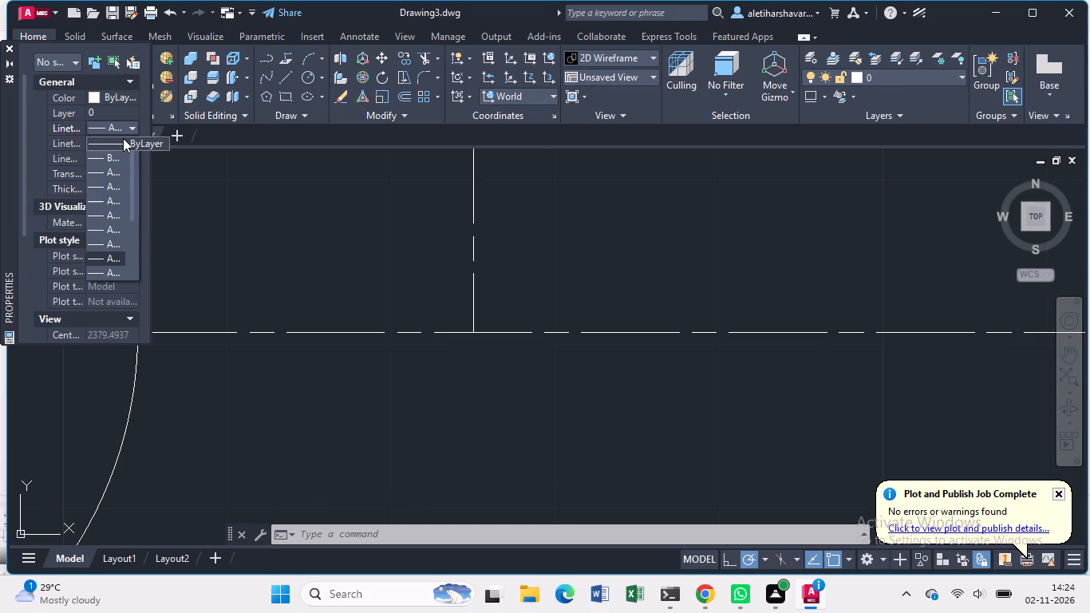
click(123, 138)
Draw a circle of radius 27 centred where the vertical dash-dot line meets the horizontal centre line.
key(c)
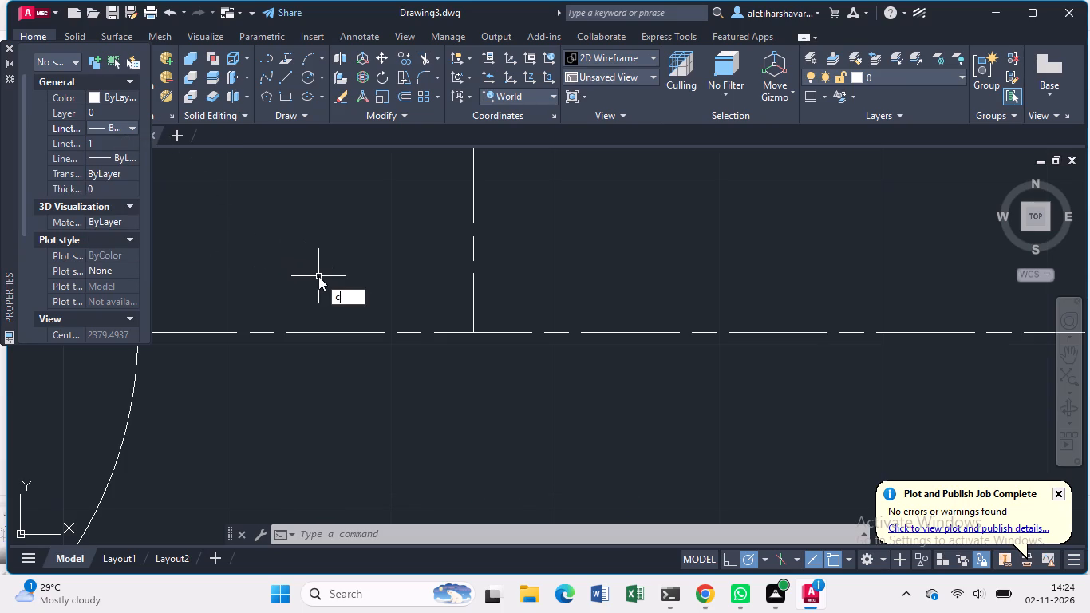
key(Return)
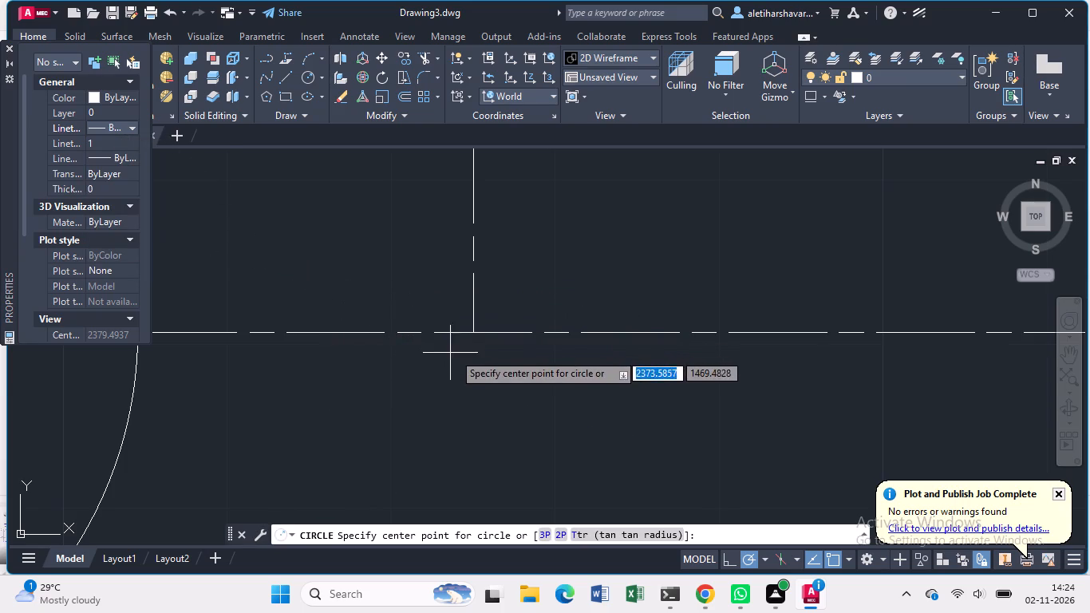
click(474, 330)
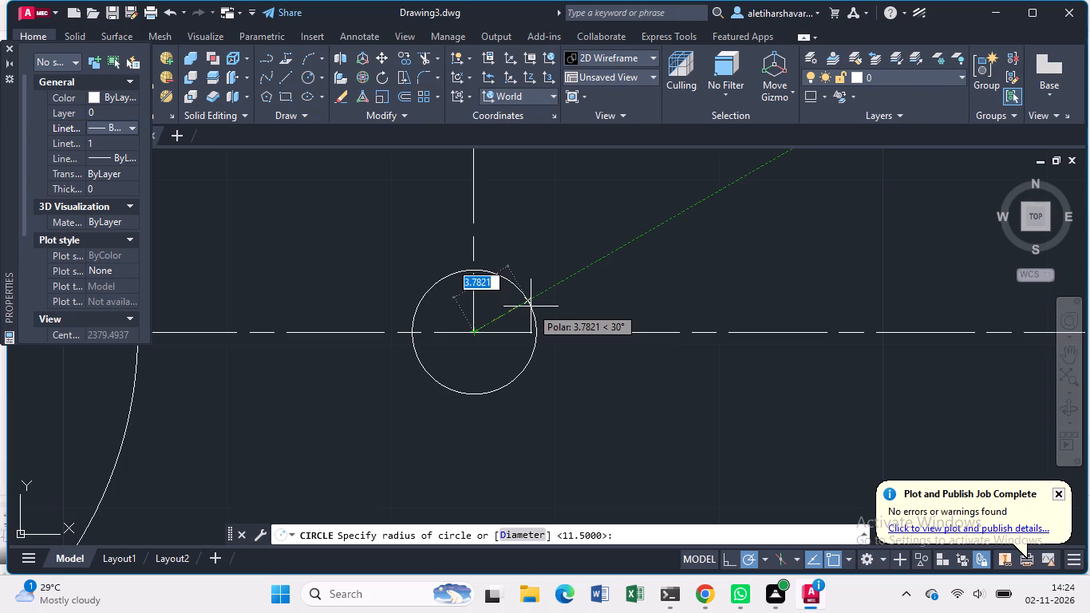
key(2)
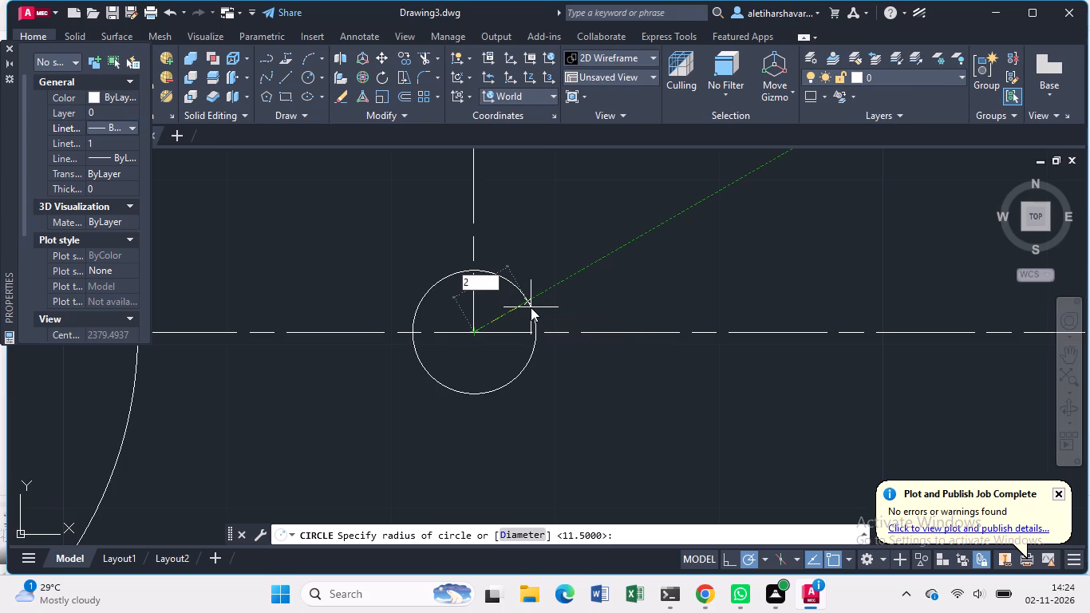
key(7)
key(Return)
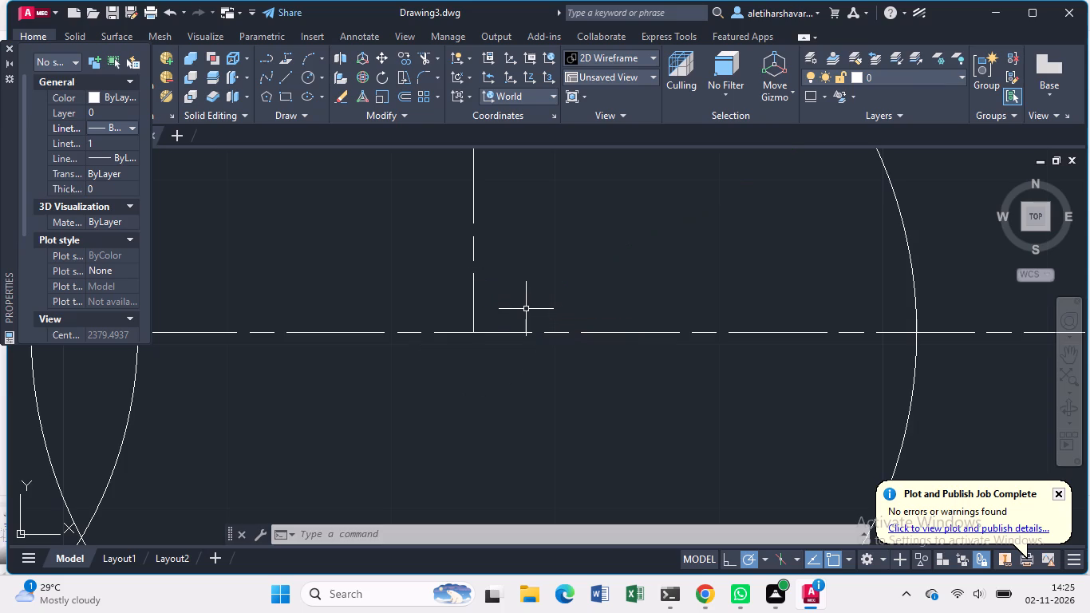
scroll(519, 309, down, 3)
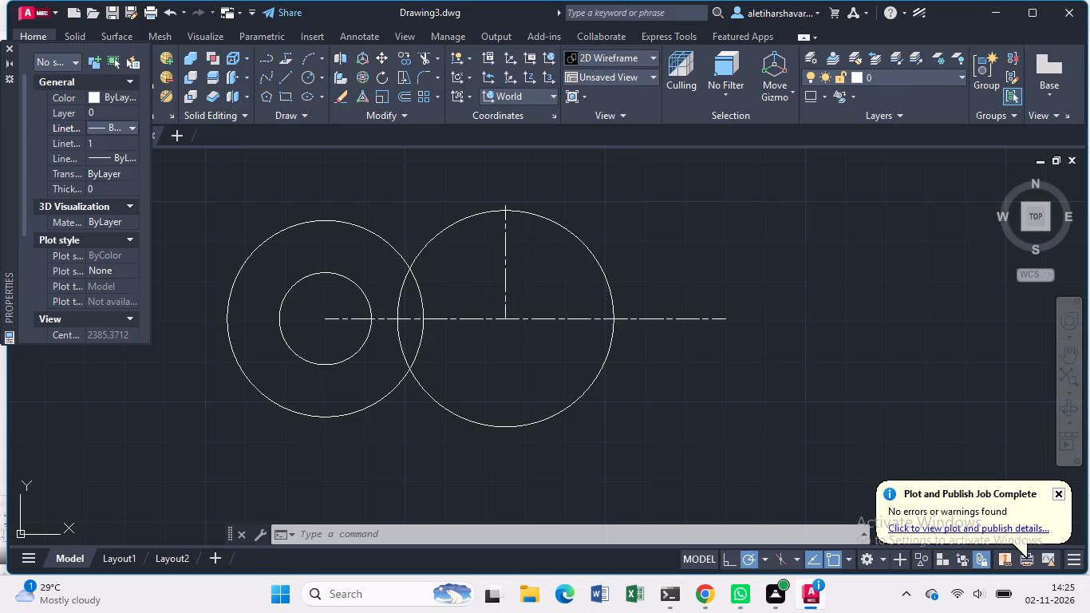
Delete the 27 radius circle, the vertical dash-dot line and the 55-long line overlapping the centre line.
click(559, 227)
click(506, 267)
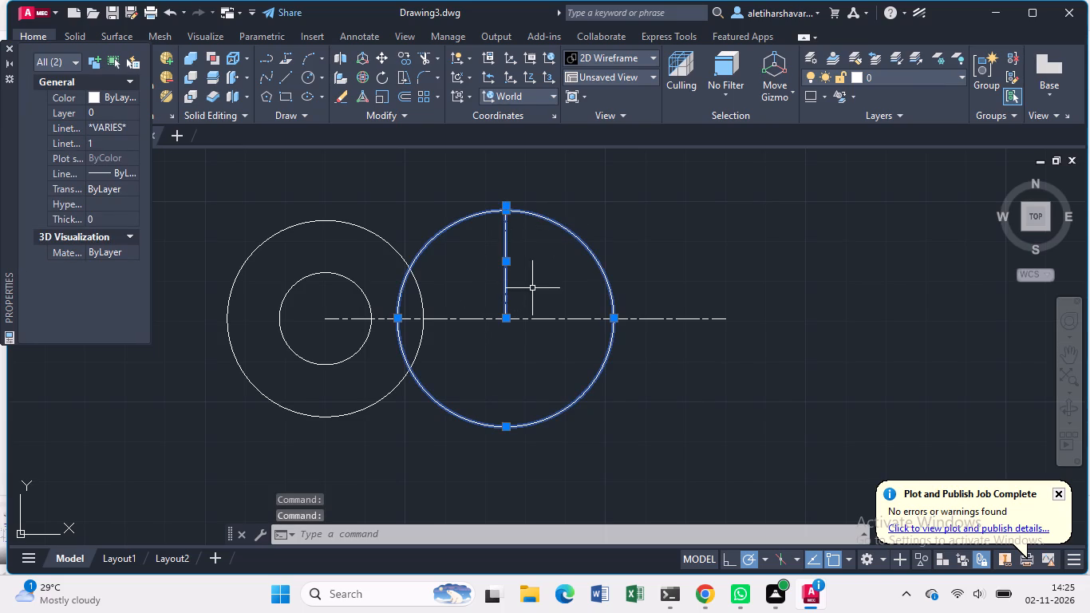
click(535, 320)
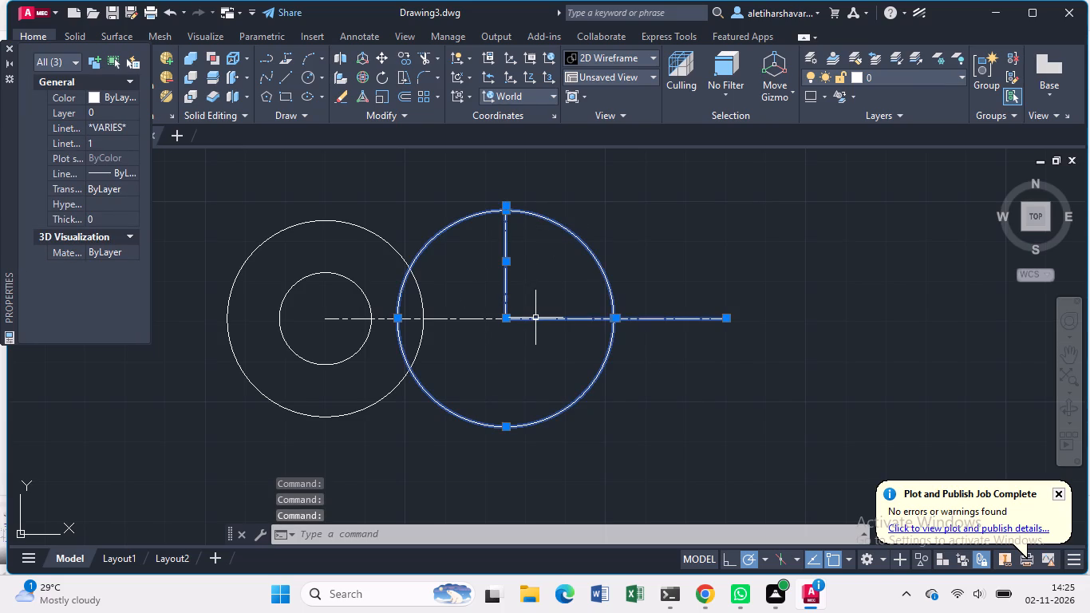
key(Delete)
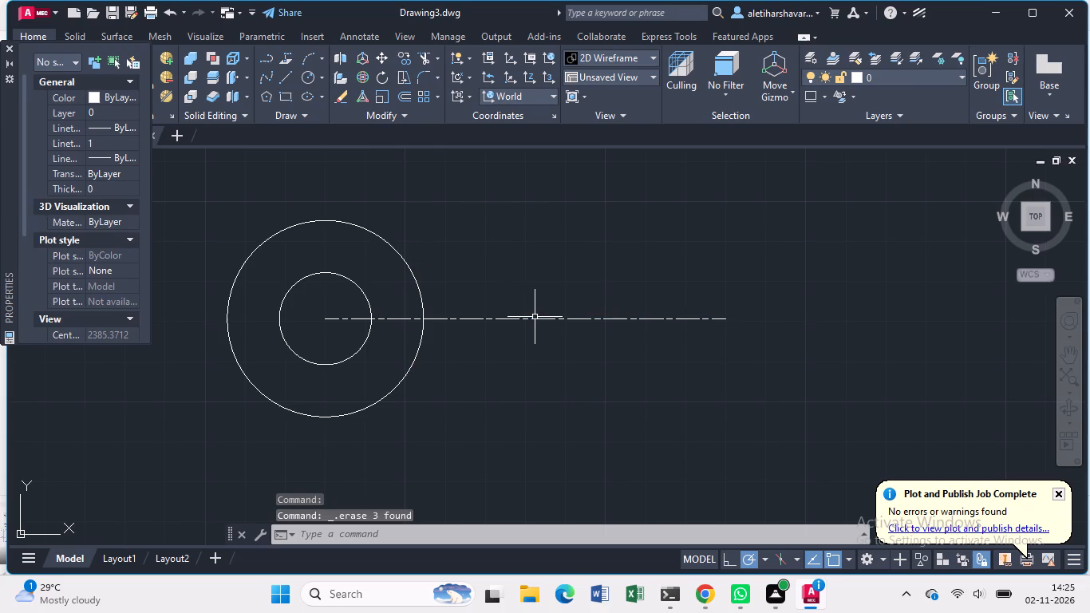
Draw a line 40 long from the centre line's free end back towards the circles, followed by a short vertical segment downward.
key(l)
key(Return)
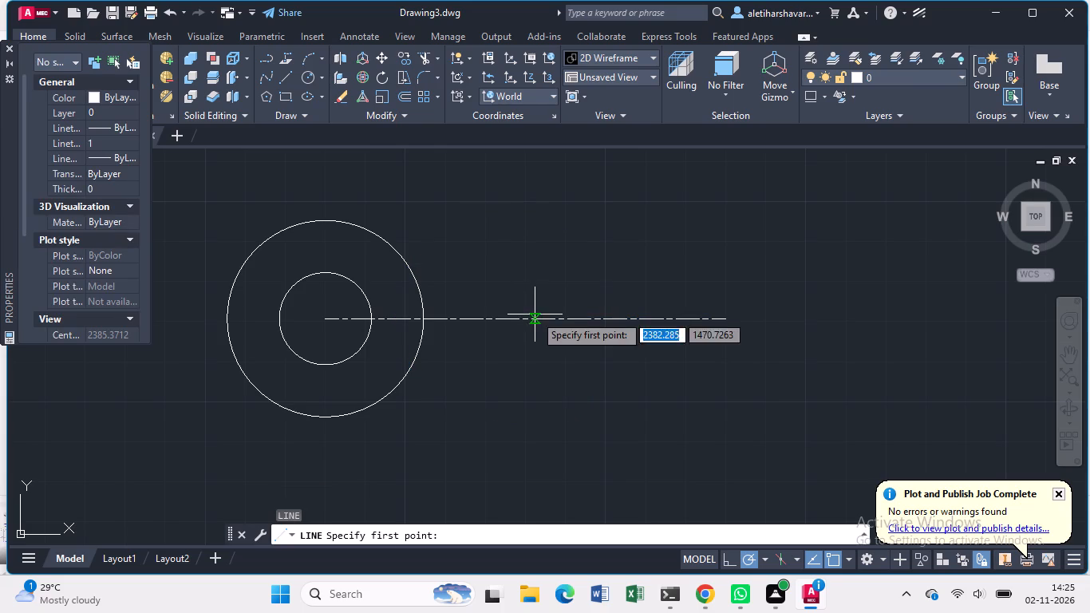
click(726, 319)
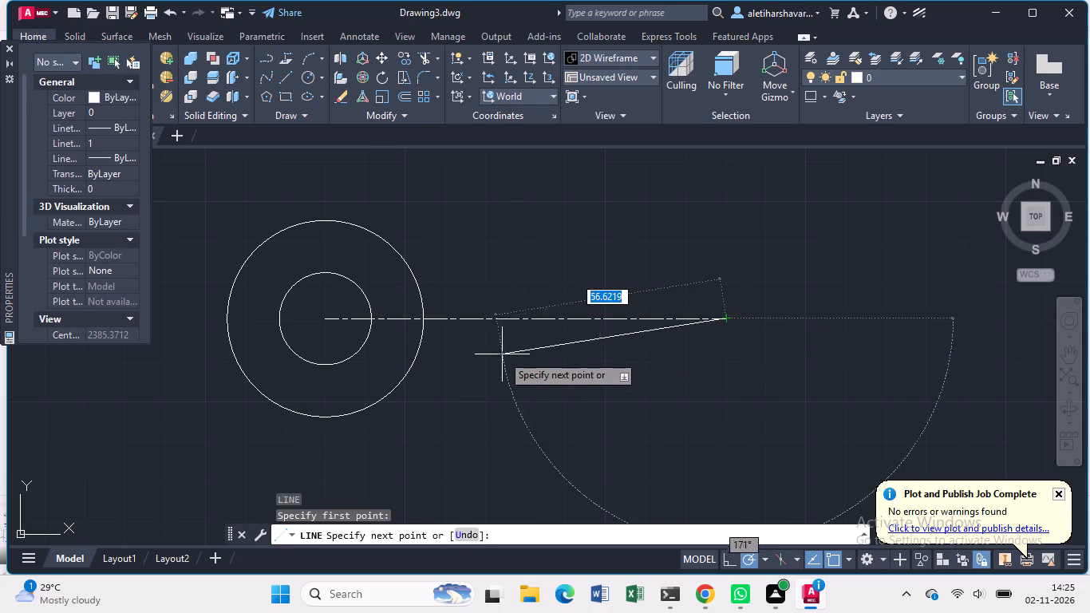
text(40)
key(Return)
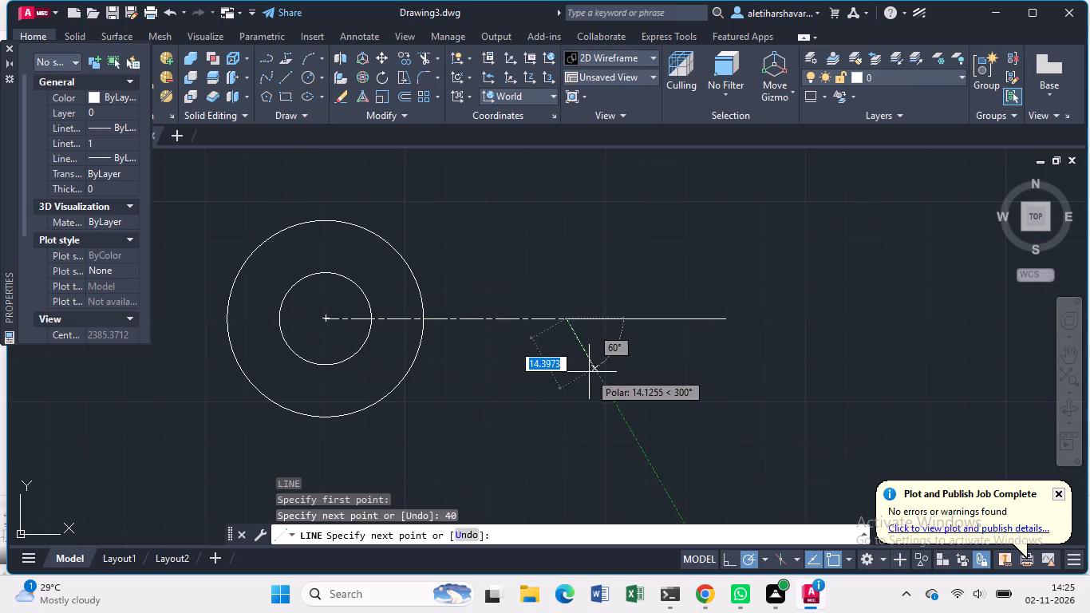
click(561, 369)
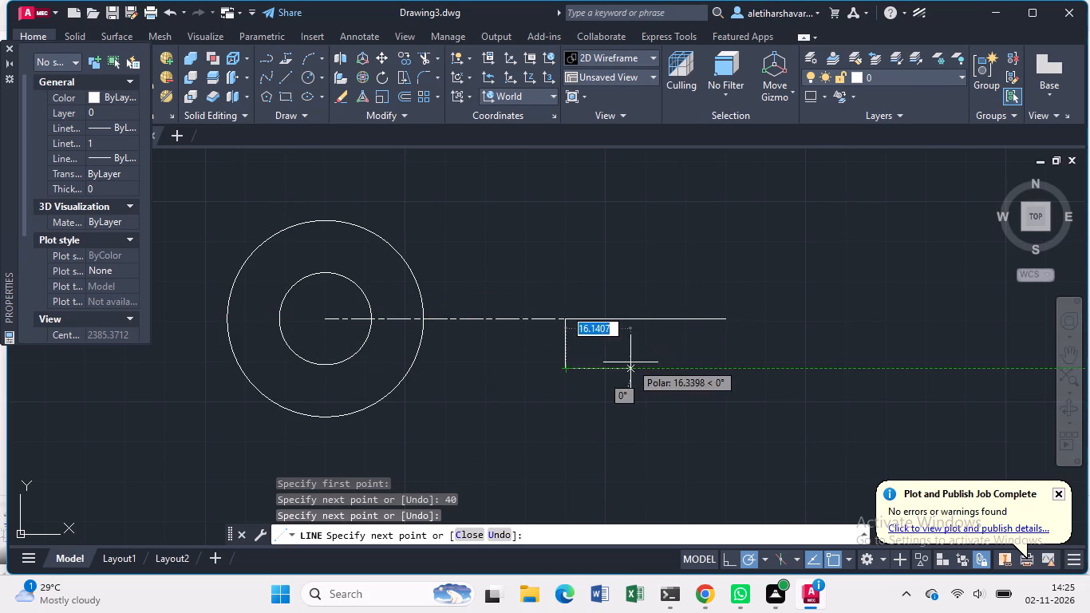
key(Escape)
Draw a circle of radius 27 centred where the short vertical line meets the horizontal centre line.
key(c)
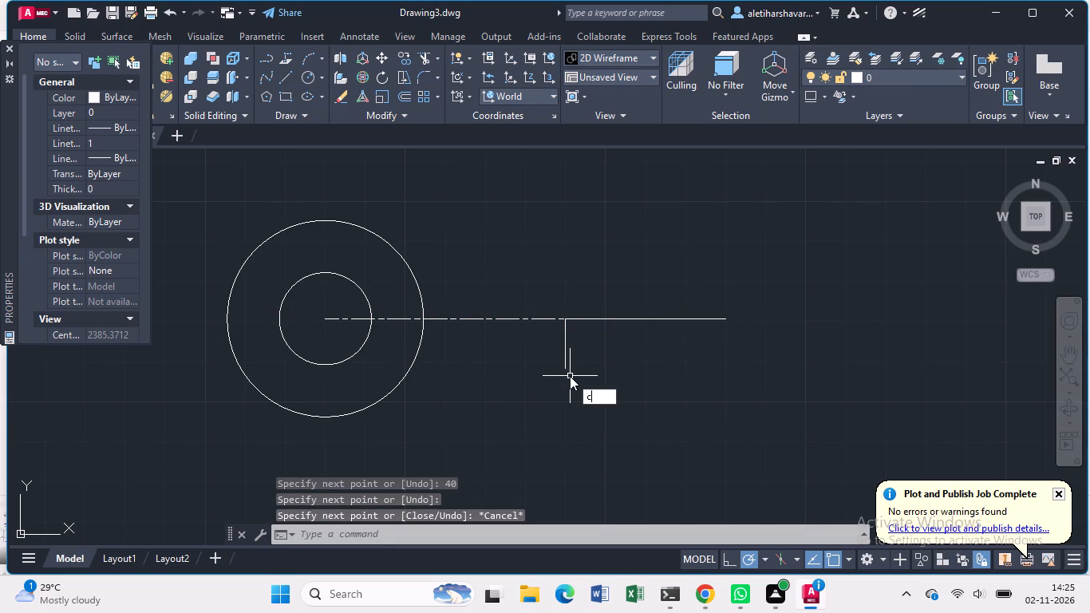
key(Return)
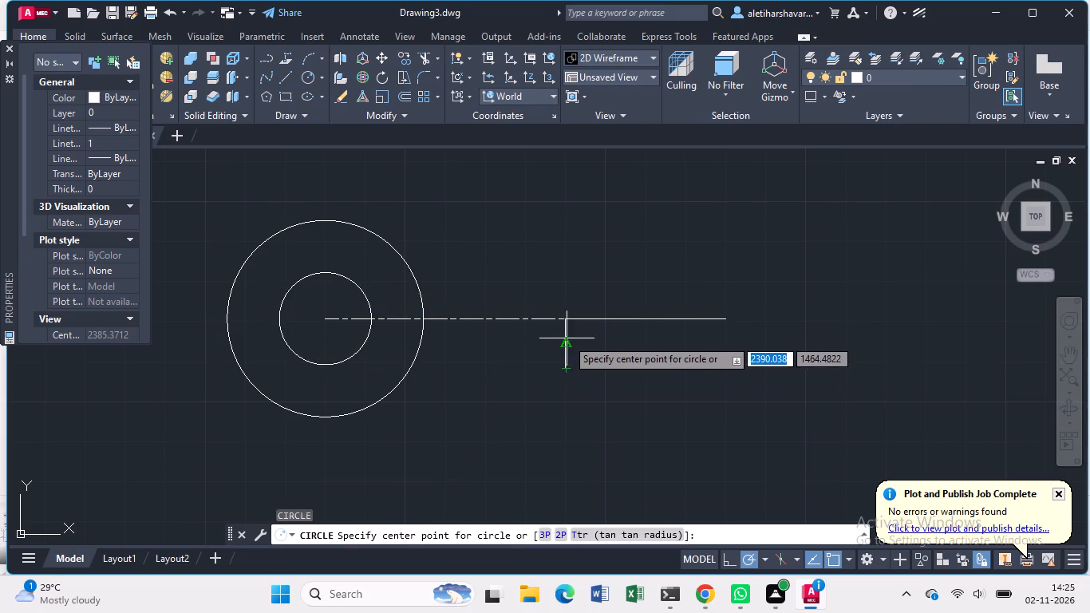
click(567, 320)
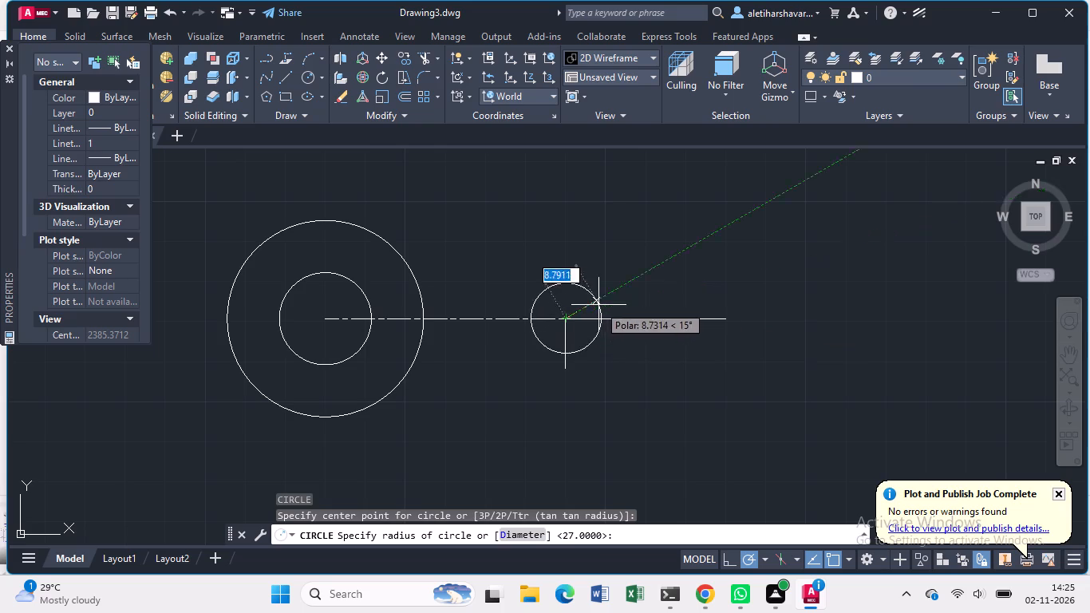
key(2)
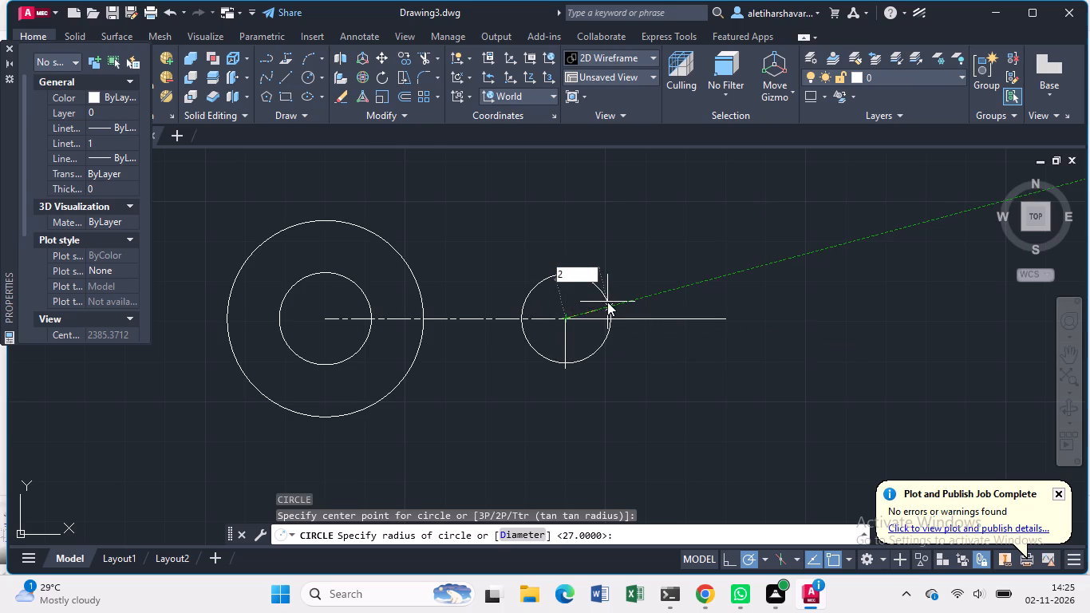
key(7)
key(Return)
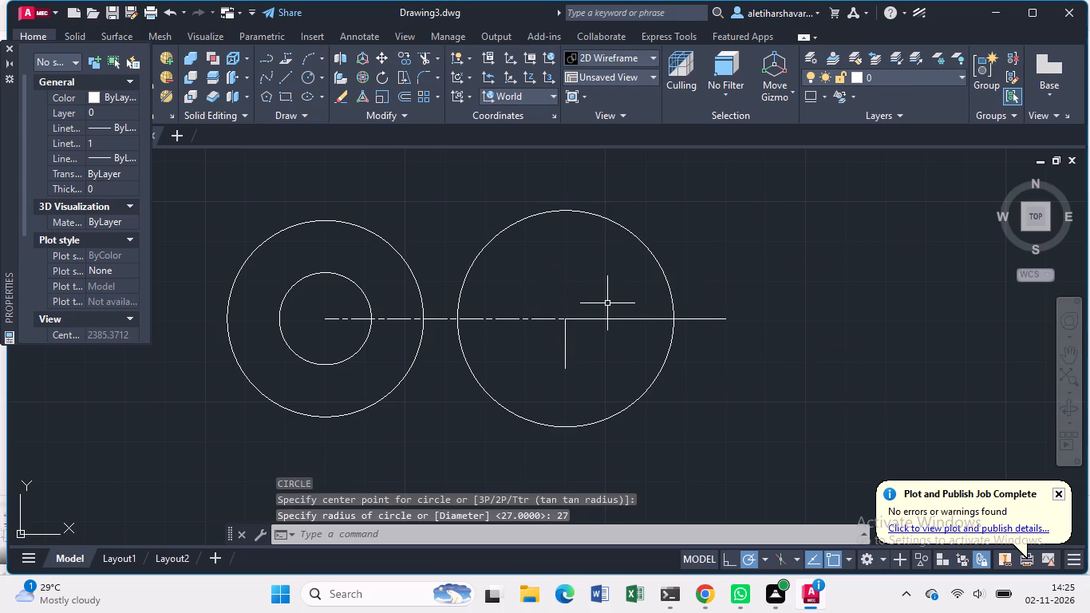
Draw a concentric circle of radius 13.5 inside the 27 radius circle.
key(c)
key(Return)
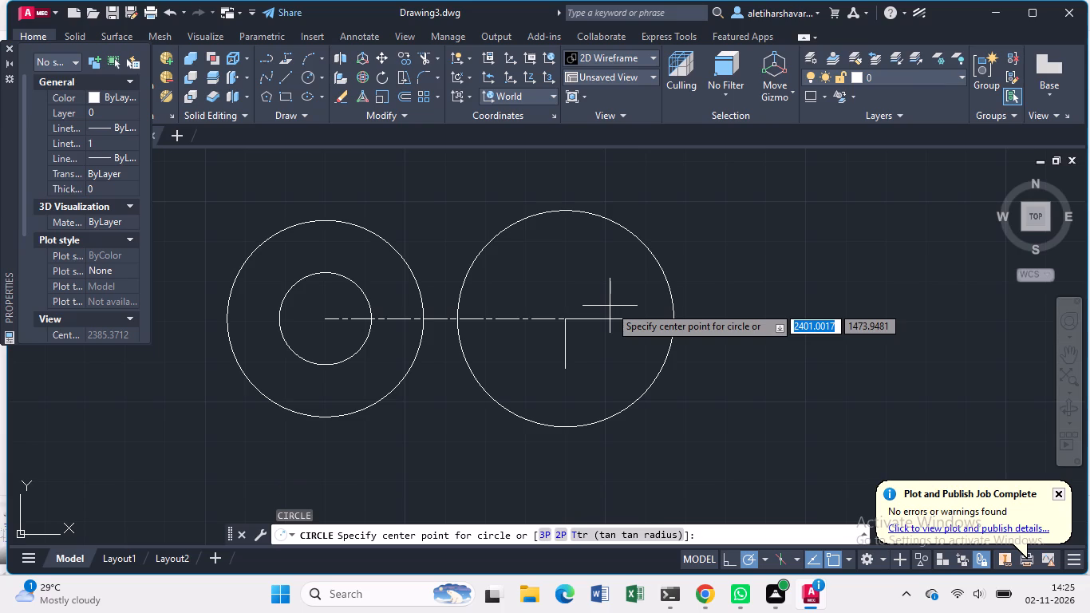
click(565, 317)
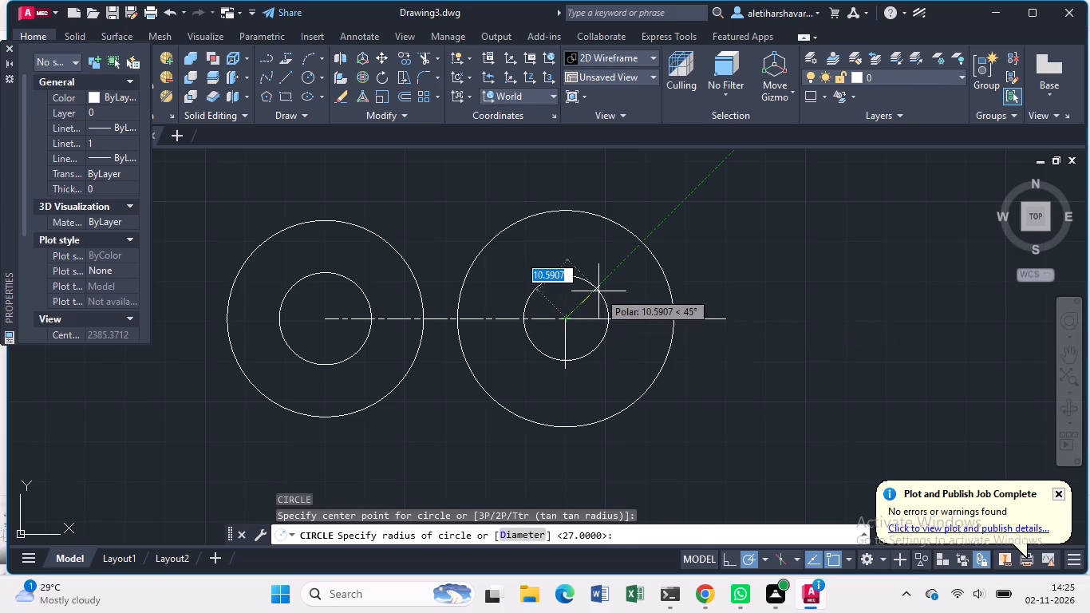
text(13)
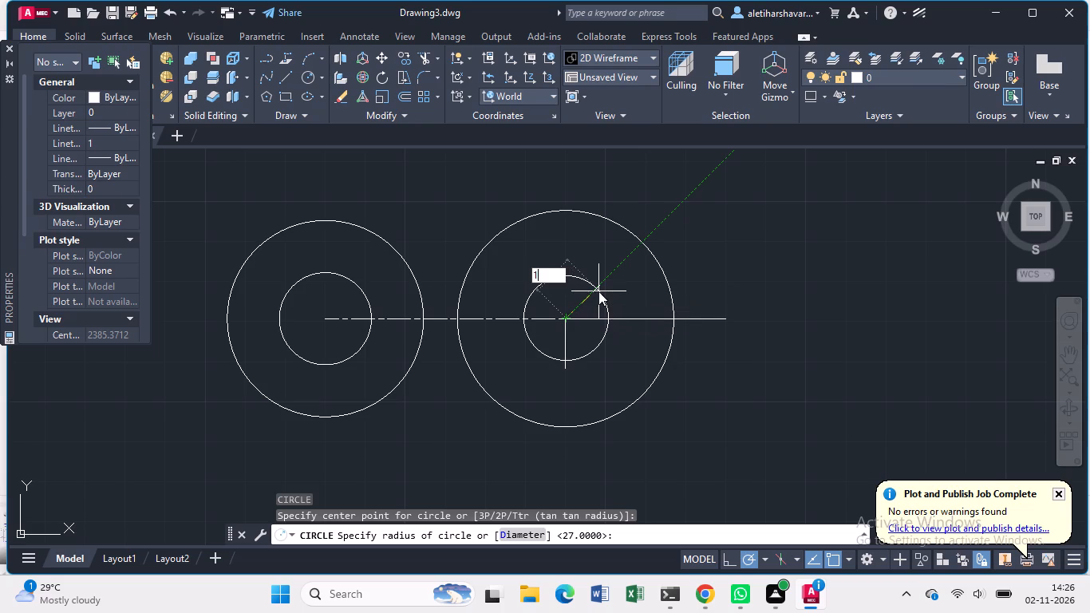
key(period)
key(5)
key(Return)
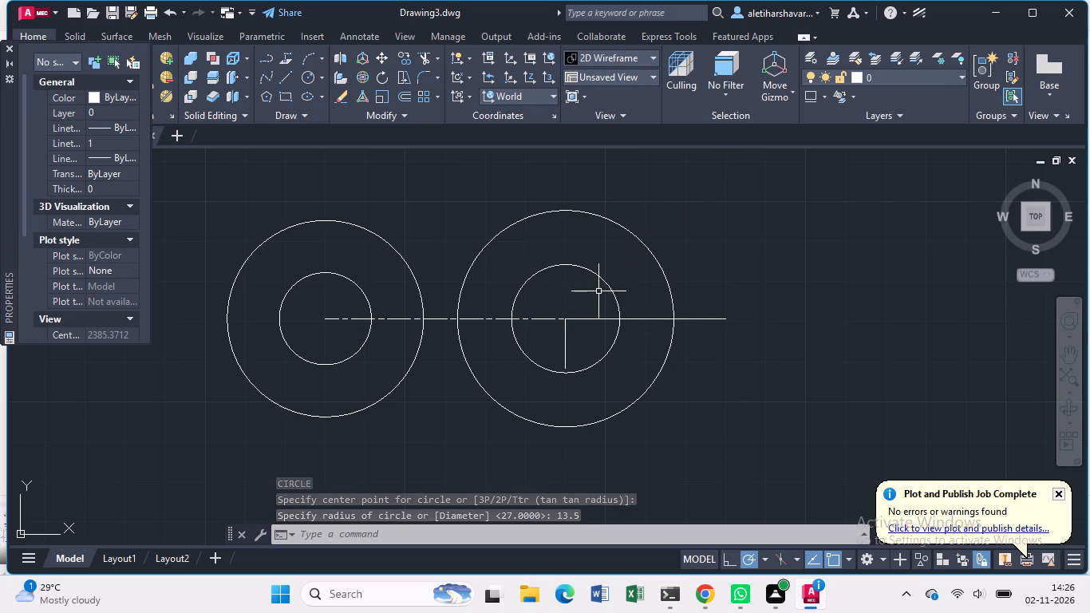
Delete the 40-long solid line overlapping the centre line and the short vertical segment at the 27 radius circle's centre.
click(598, 317)
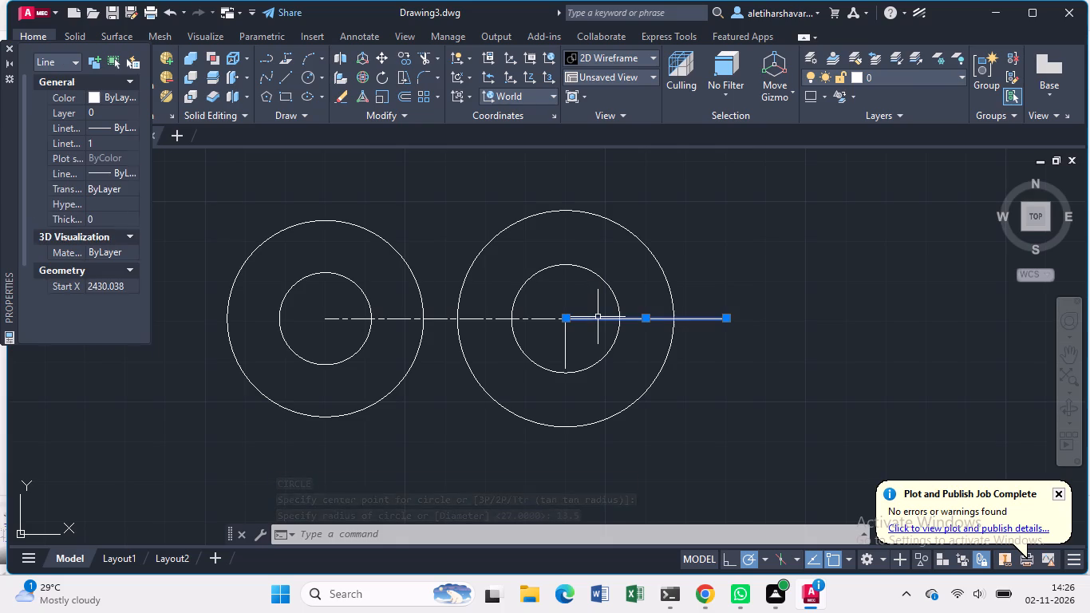
click(567, 348)
key(Delete)
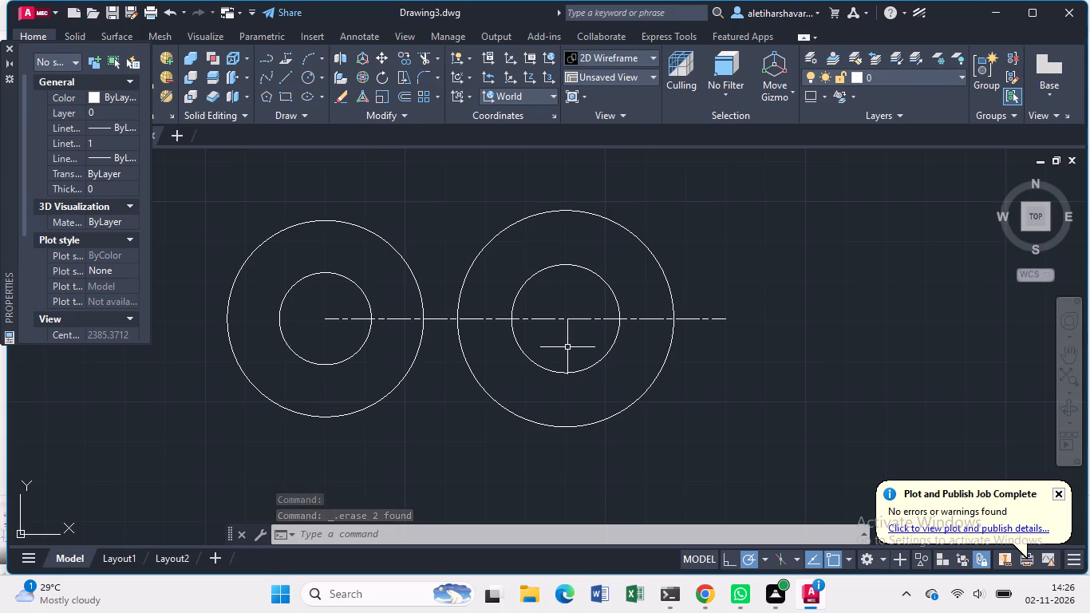
Draw connected lines from the centre line's free end: 15 outward, 27 up, 54 down, and back to the 27 radius circle's bottom quadrant.
key(l)
key(Return)
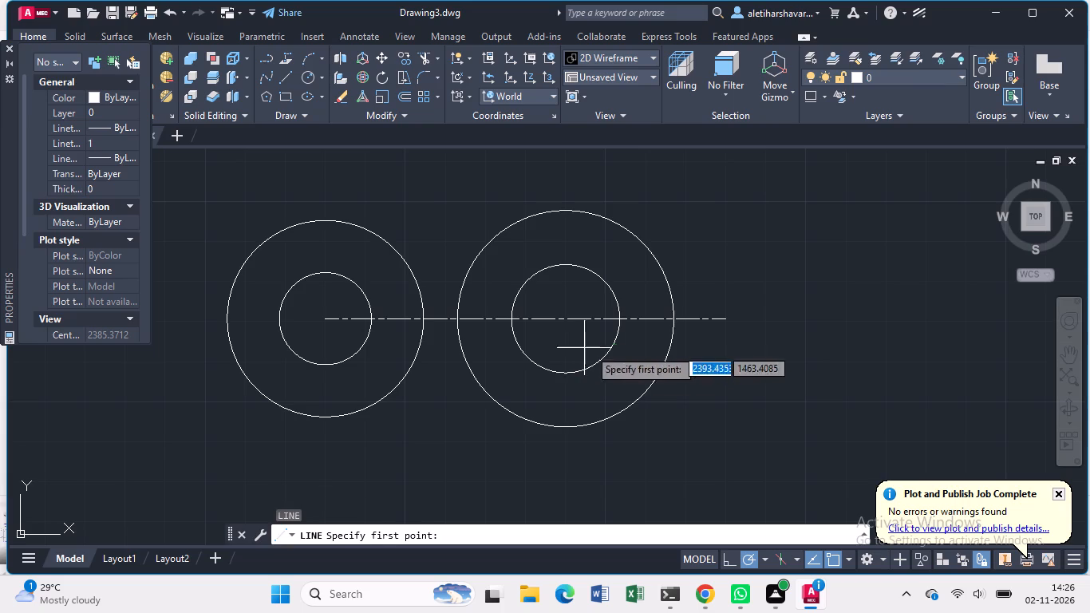
click(729, 320)
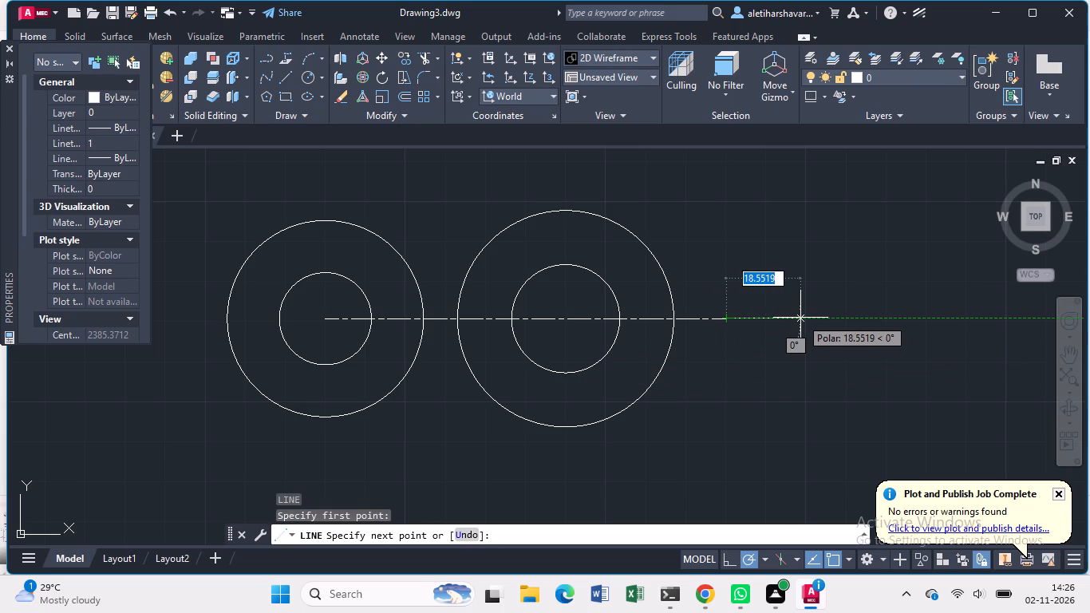
text(15)
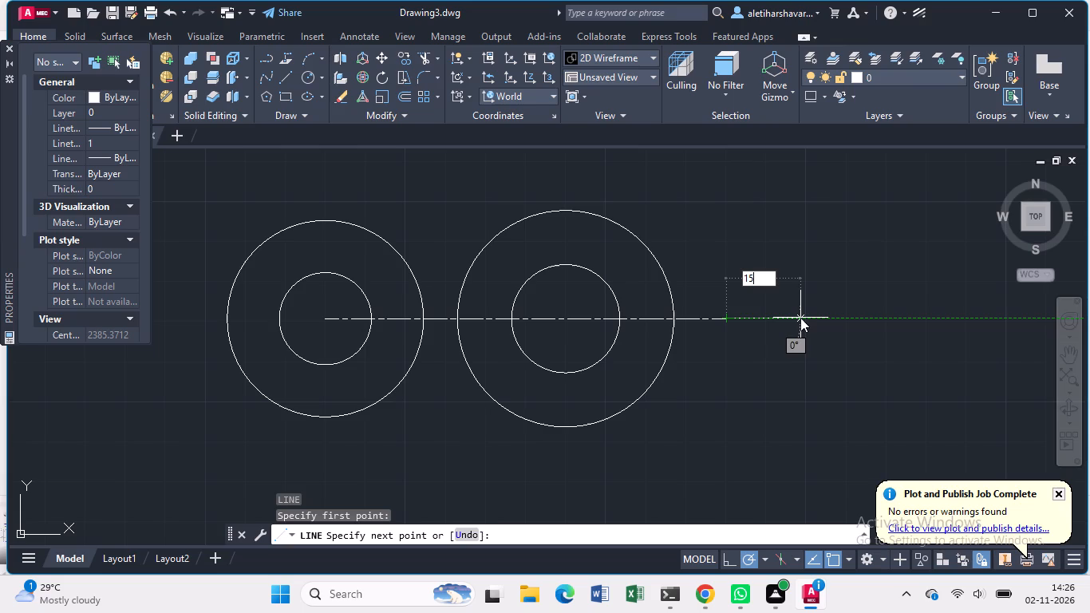
key(Return)
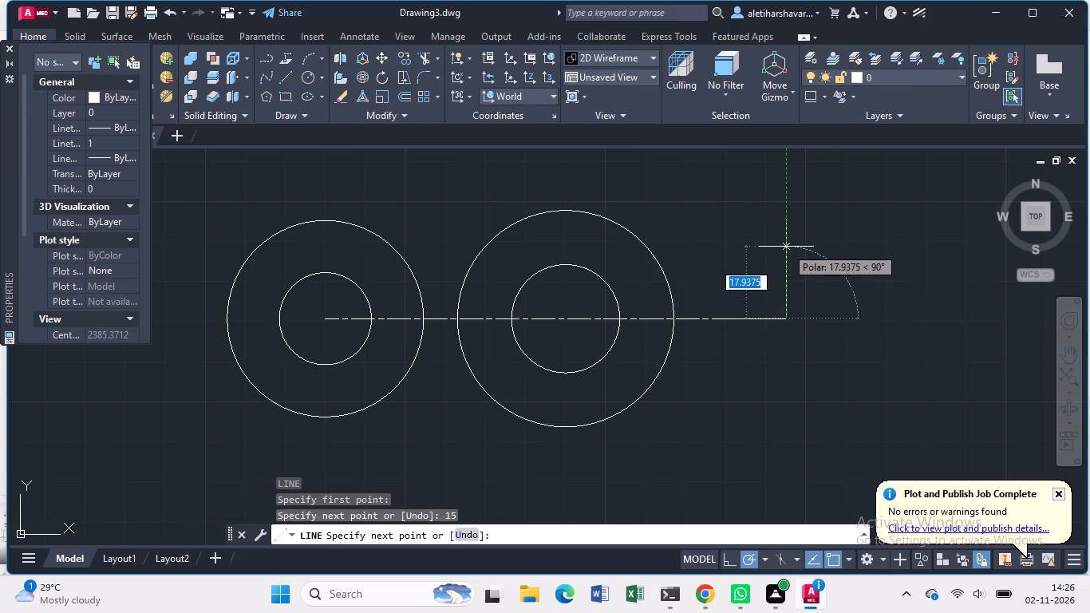
text(27)
key(Return)
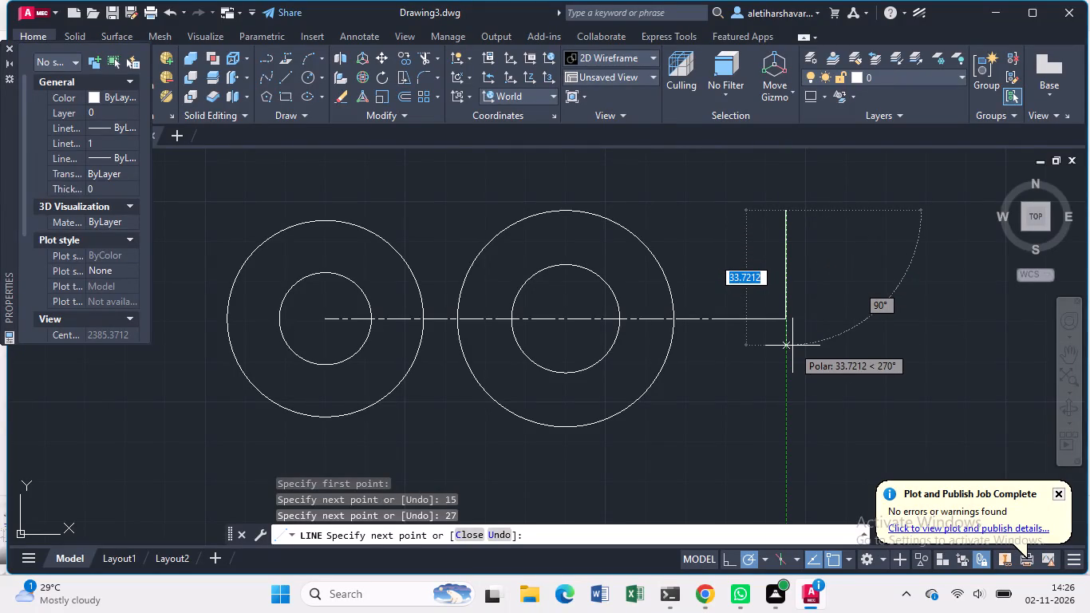
text(54)
key(Return)
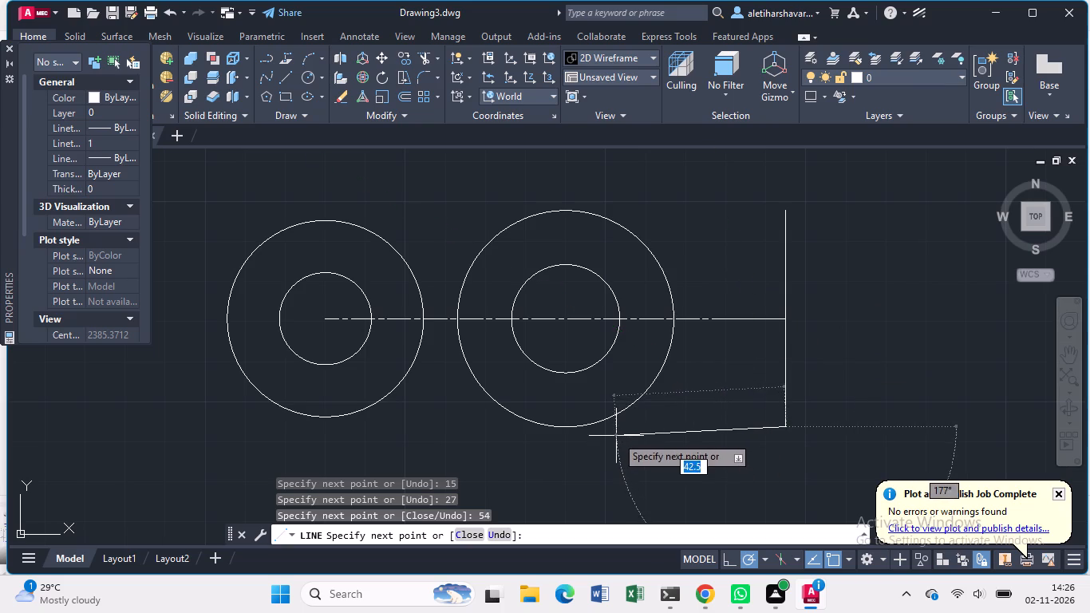
click(566, 425)
key(Escape)
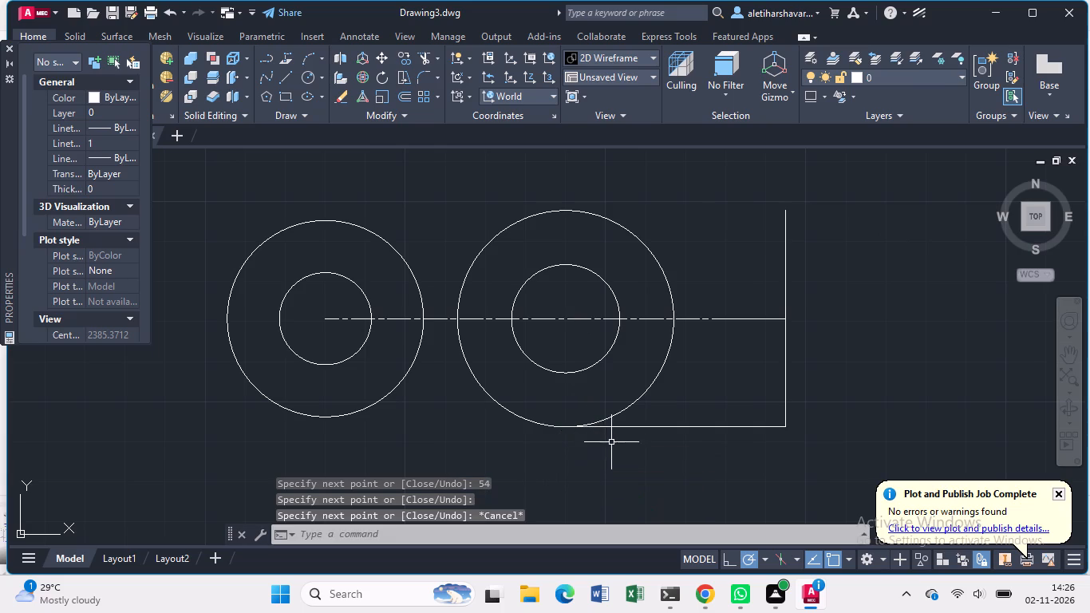
Draw a horizontal line from the vertical edge's upper end to the top quadrant of the 27 radius circle.
key(l)
key(Return)
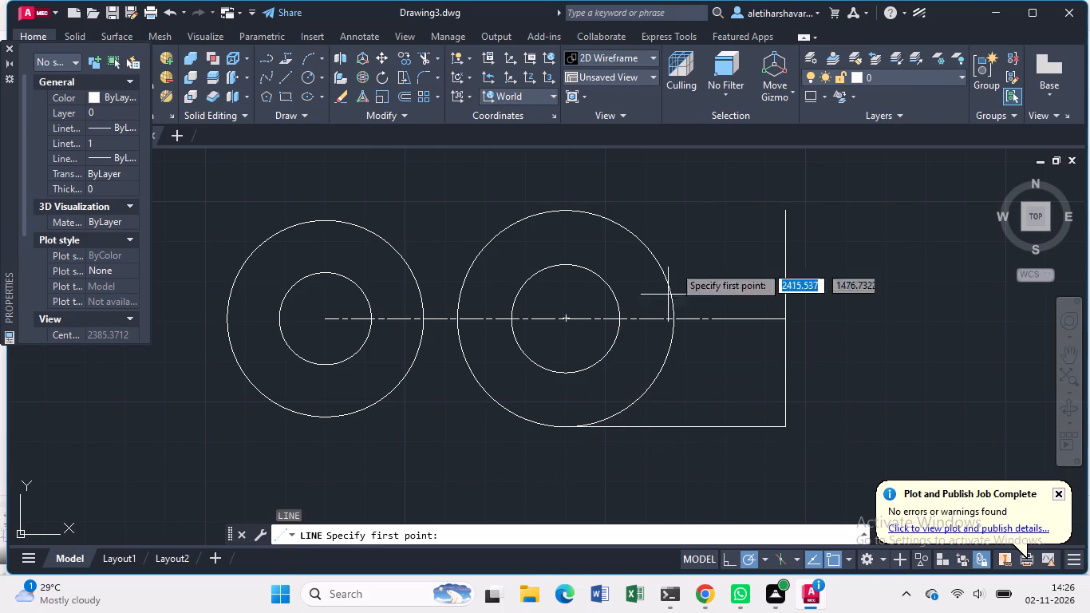
click(784, 213)
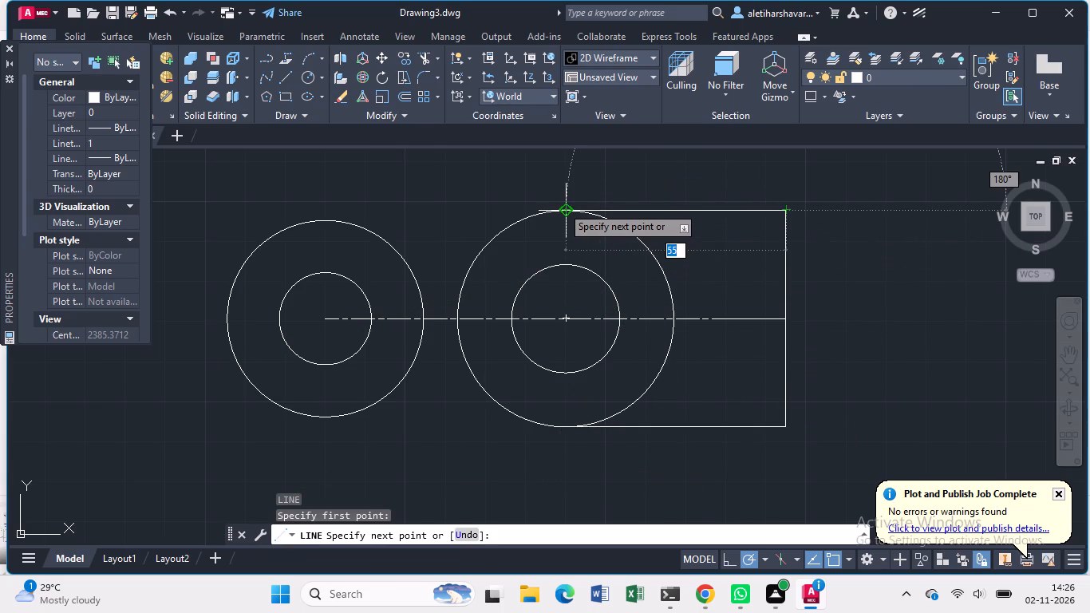
click(562, 206)
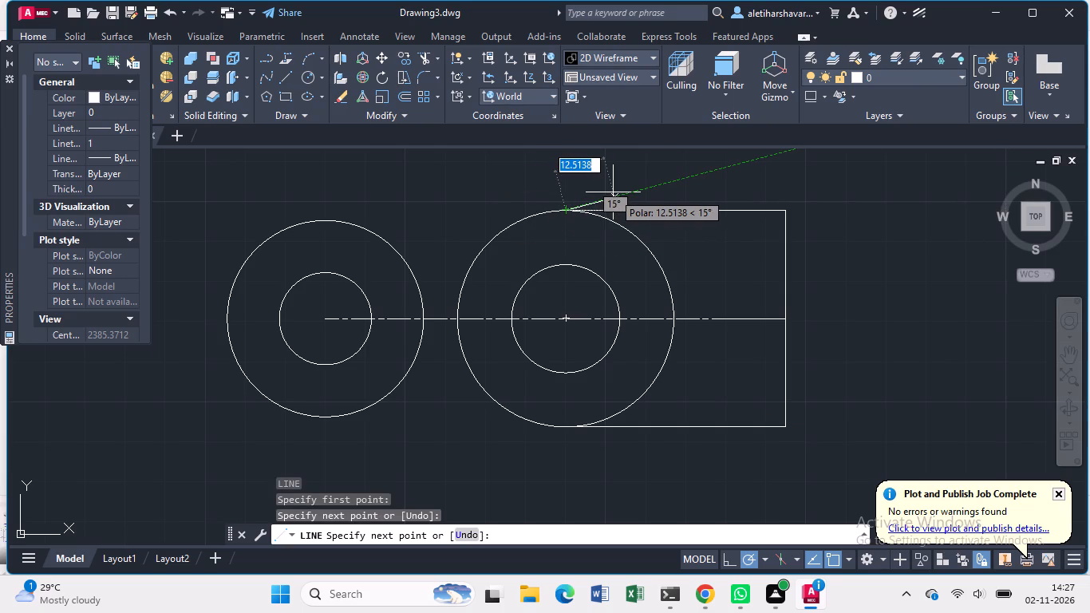
key(Escape)
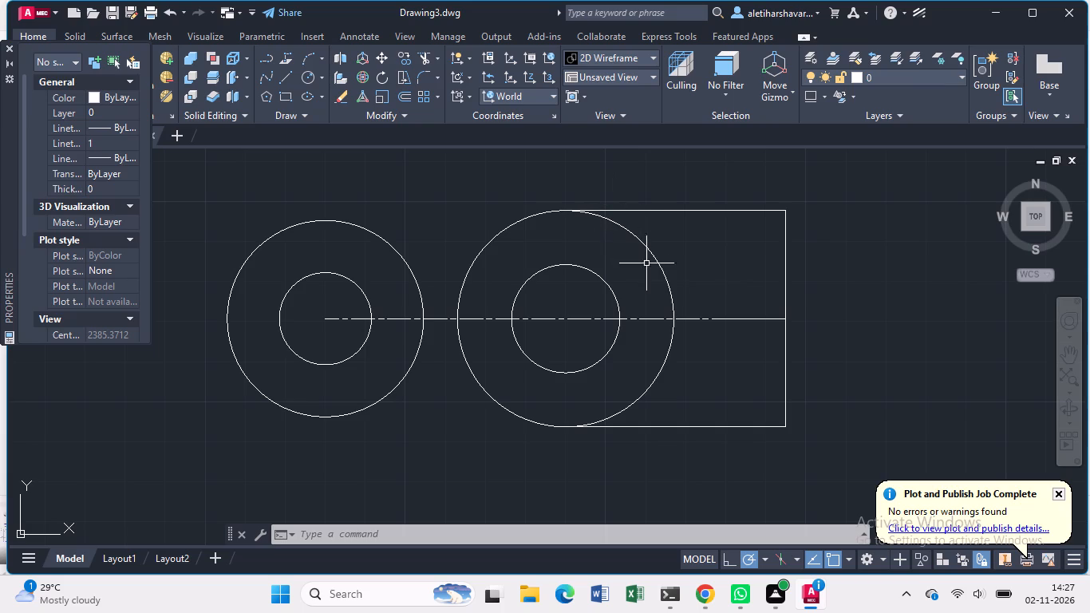
Delete the 15-long line between the centre line's free end and the vertical edge.
click(758, 317)
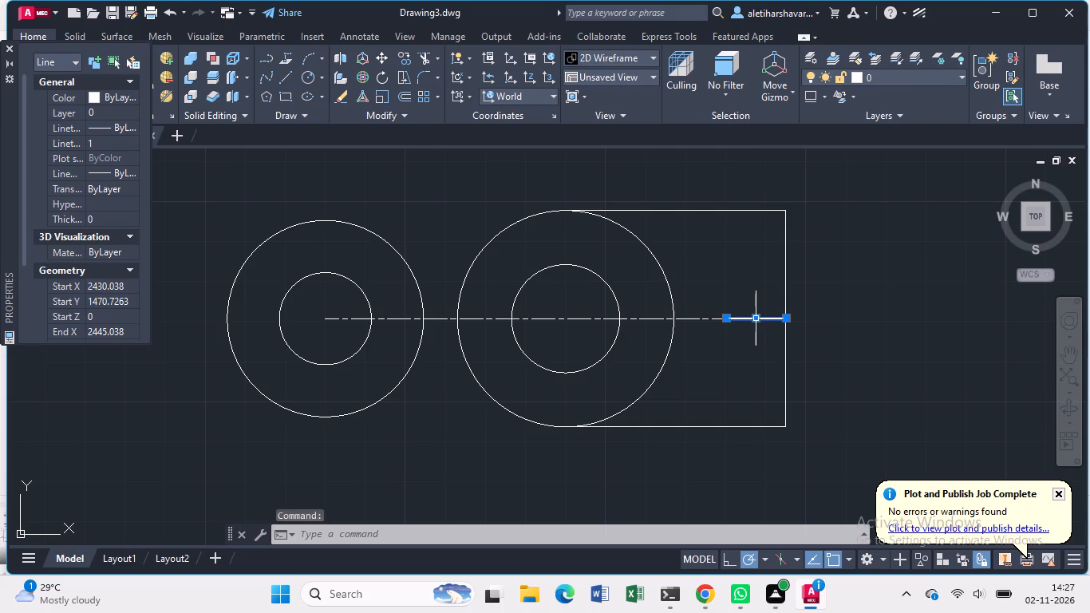
key(Delete)
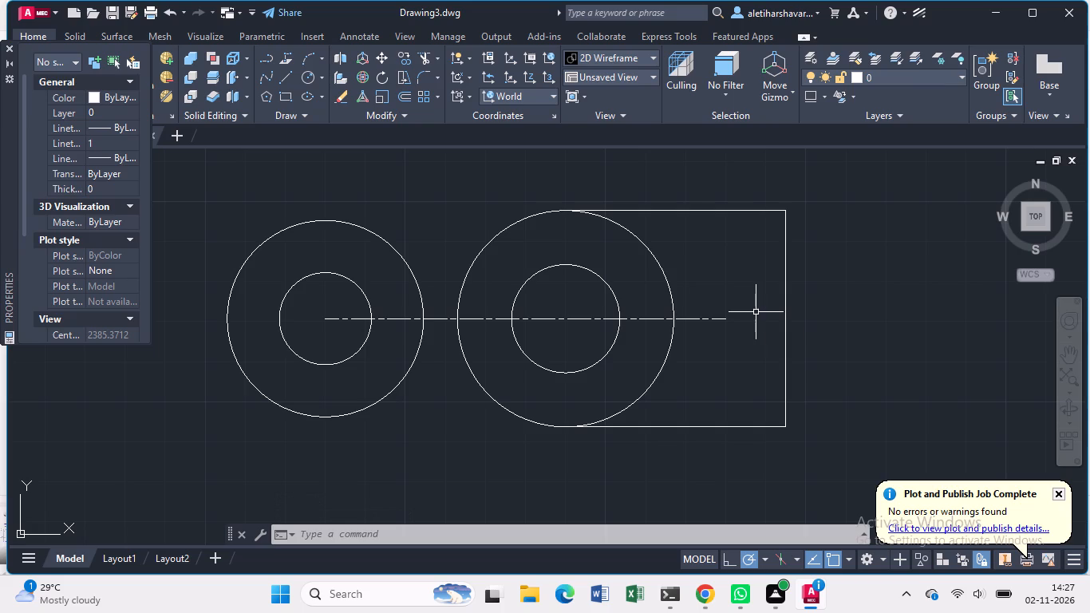
Extend the centre line's free end with a 10-long line, continuing about 29 up and about 63 down past both horizontal edges.
key(l)
key(Return)
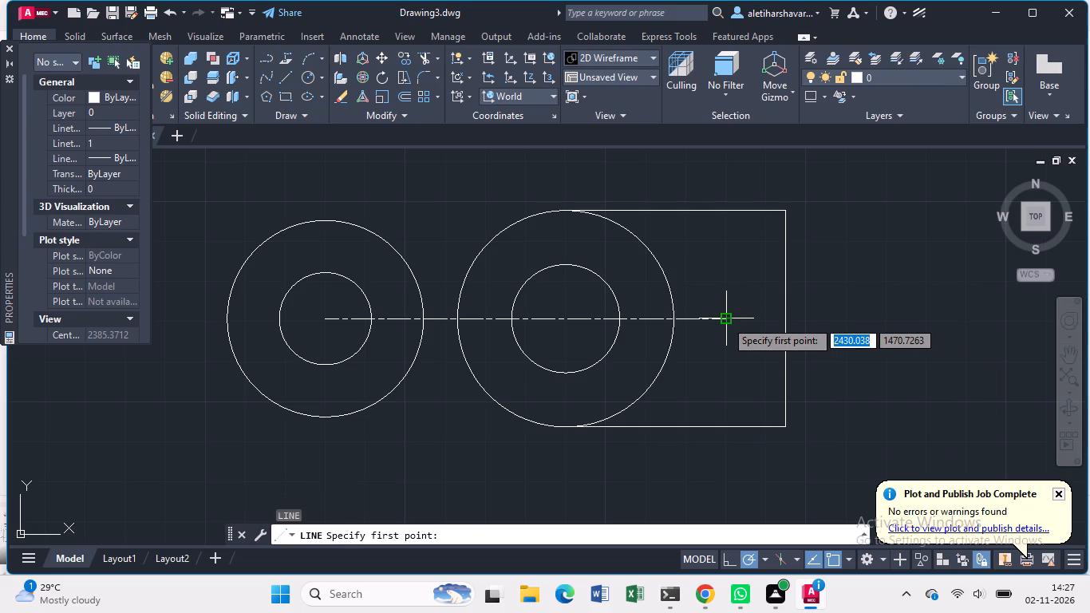
click(725, 320)
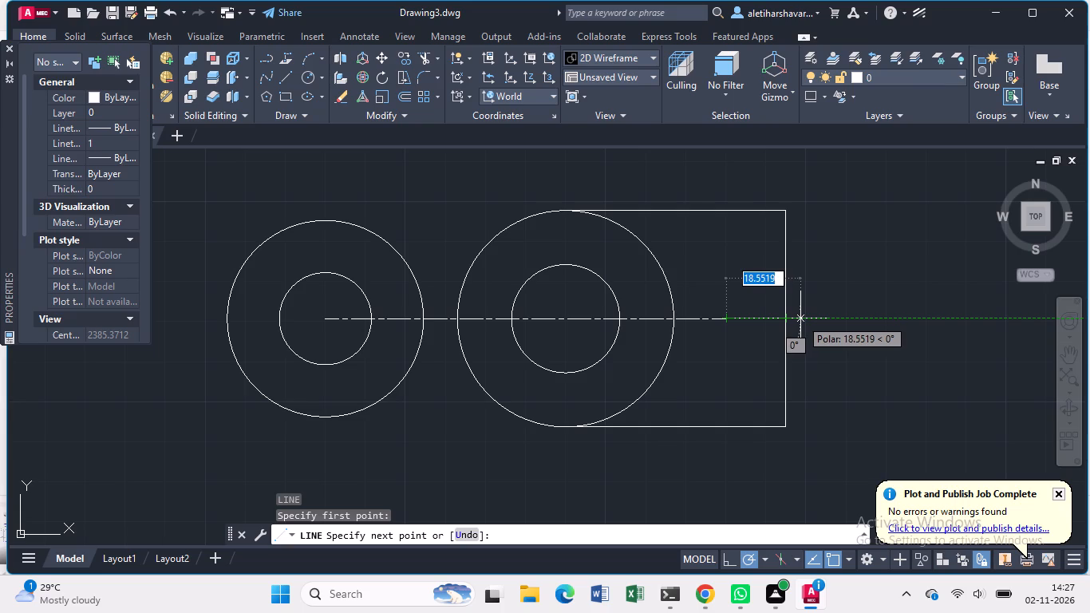
key(1)
key(0)
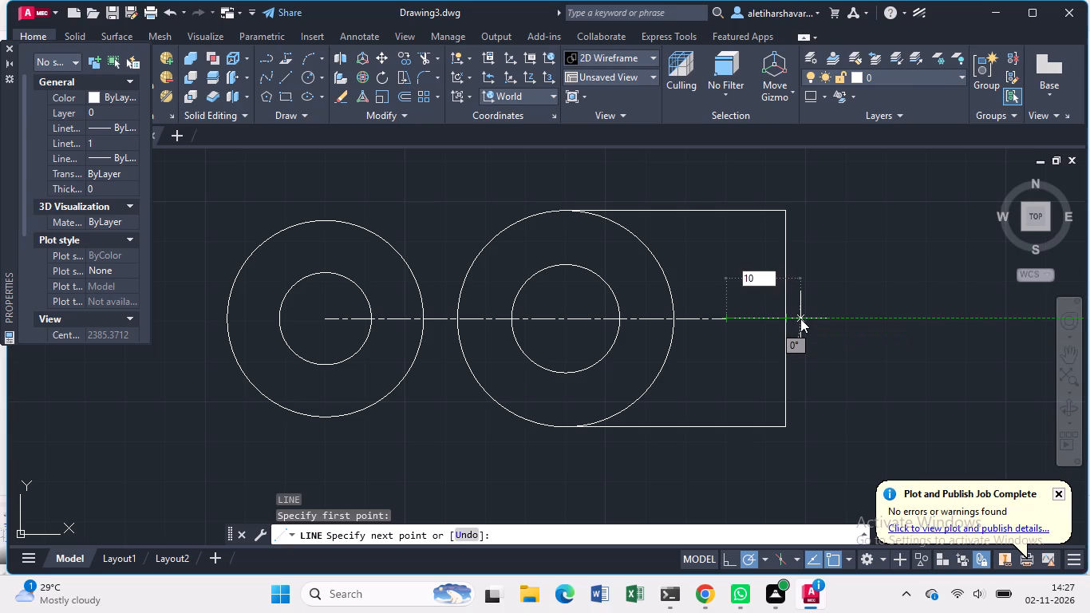
key(Return)
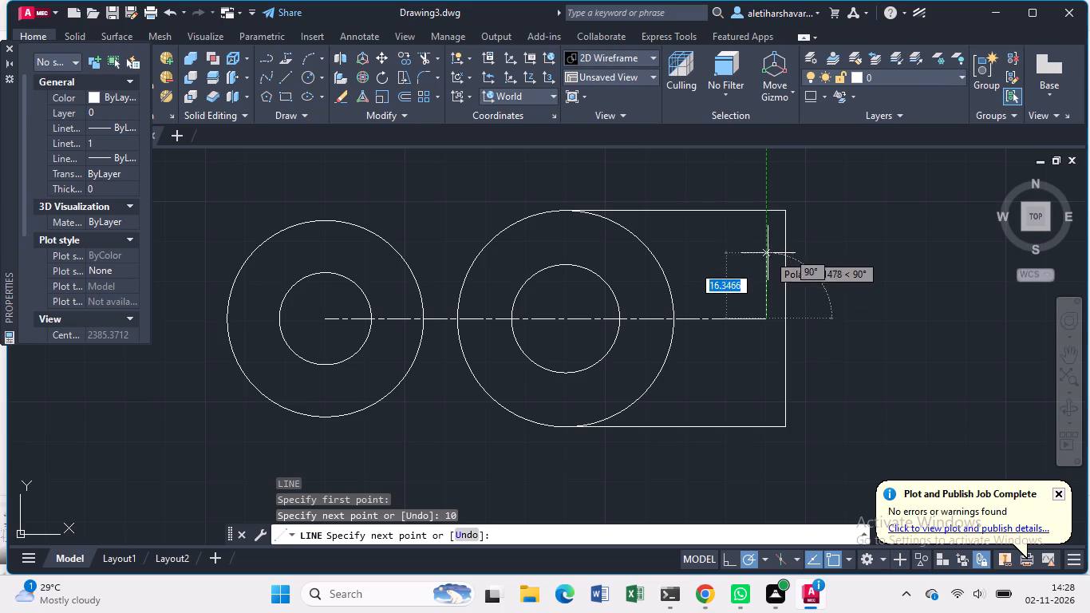
click(763, 200)
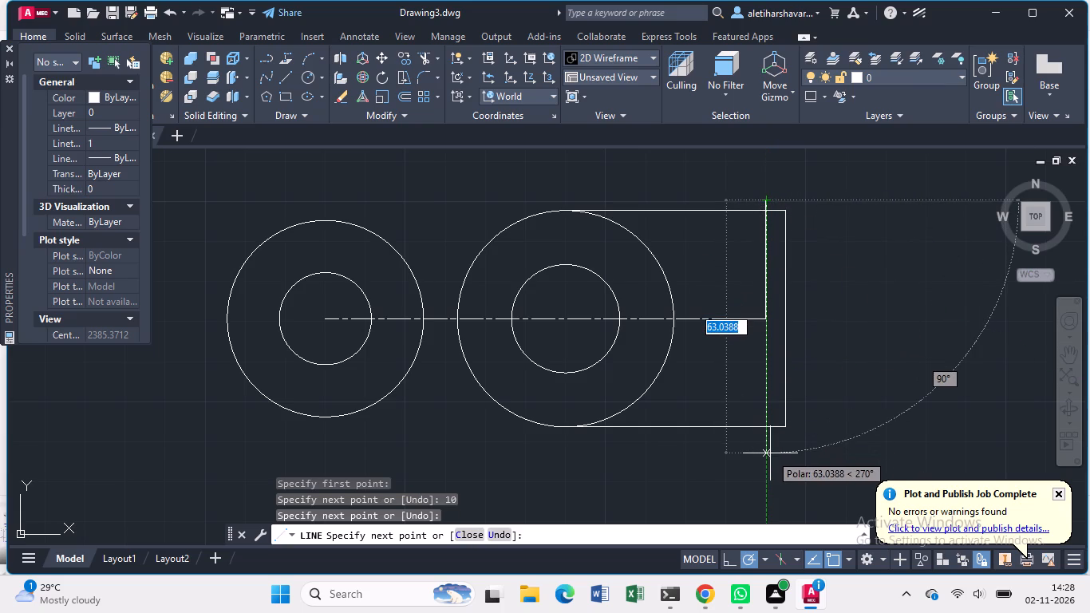
click(770, 453)
key(Escape)
Trim the inner vertical lines between the two horizontal edges, leaving only the short stubs outside the outline.
scroll(785, 346, up, 1)
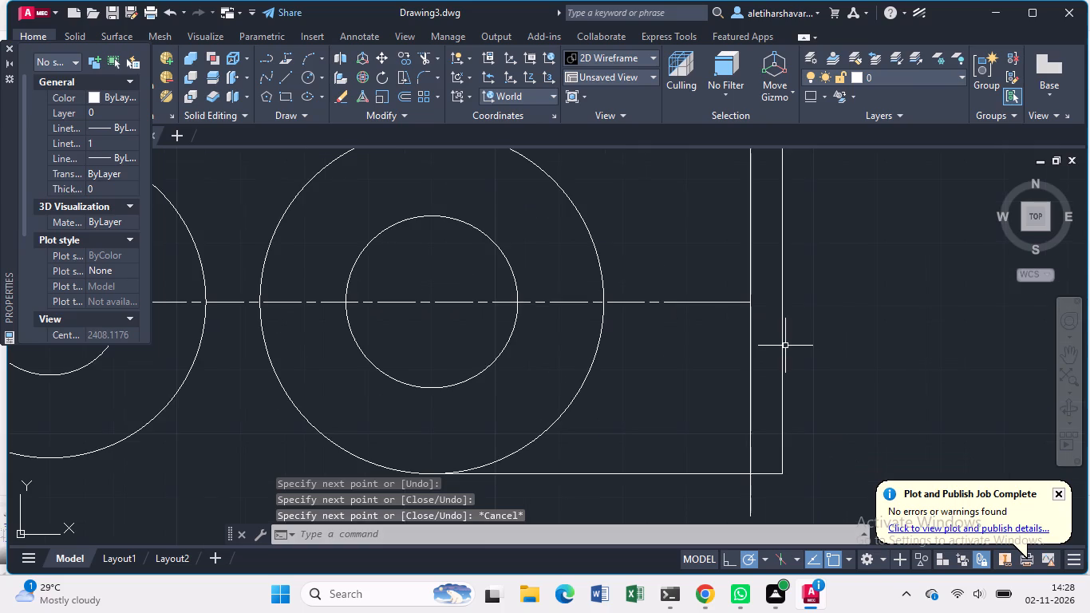
text(tr)
key(Return)
scroll(784, 348, down, 1)
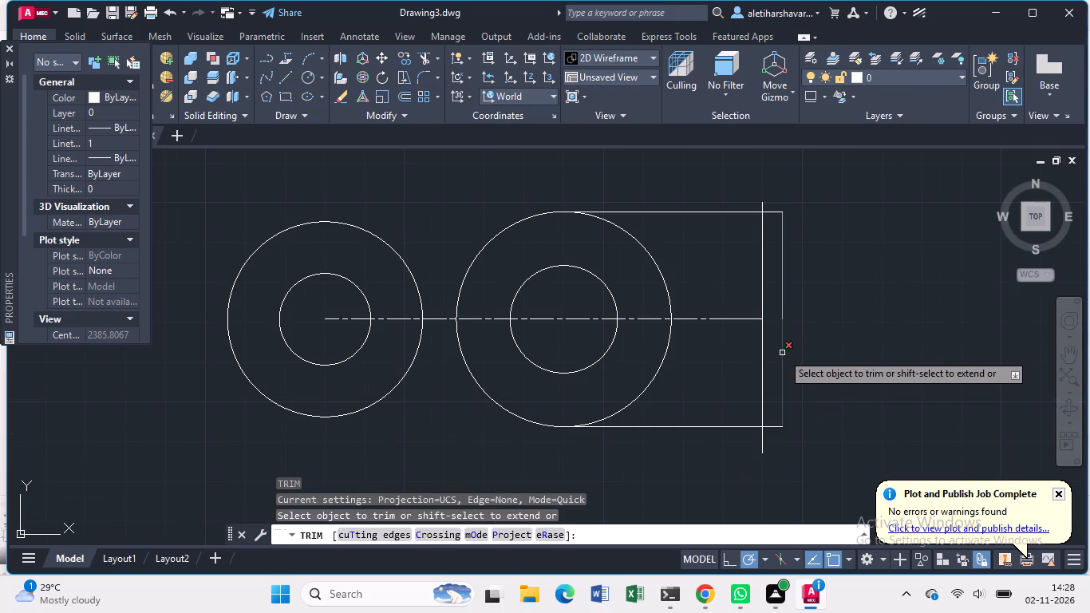
click(762, 265)
click(761, 269)
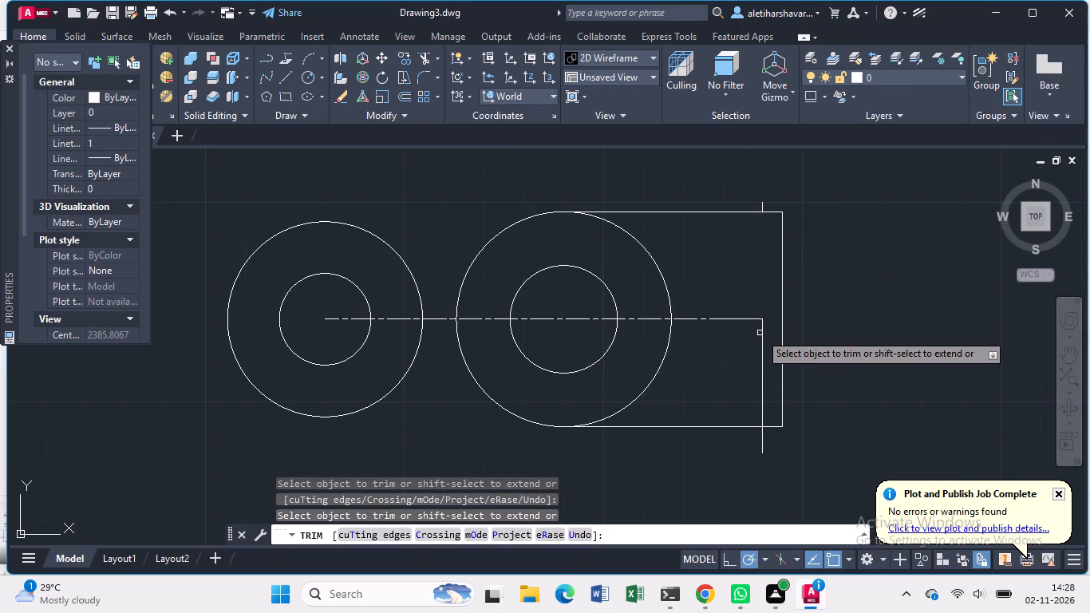
click(764, 338)
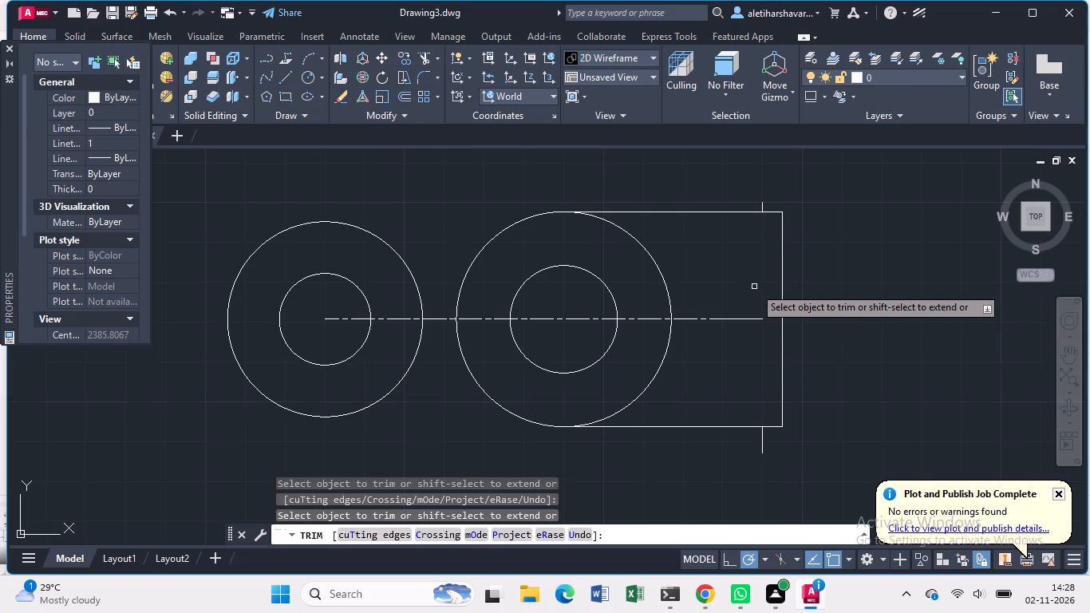
Draw the upper projection's outline from the base of the upper stub: 12 up, and 20 horizontally toward the circles.
middle_drag(754, 286, 755, 319)
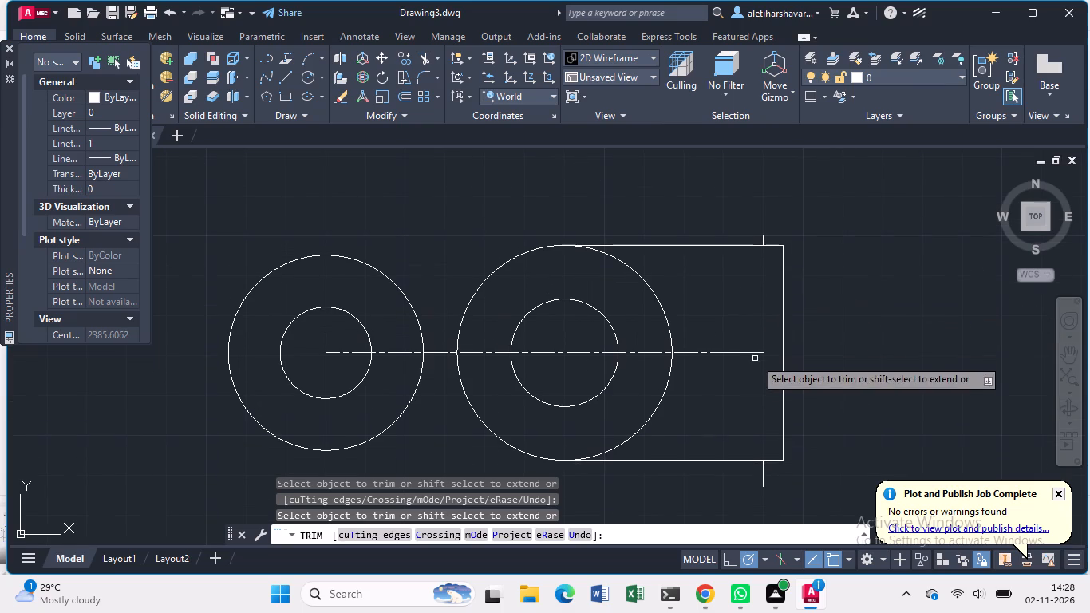
middle_drag(767, 308, 768, 375)
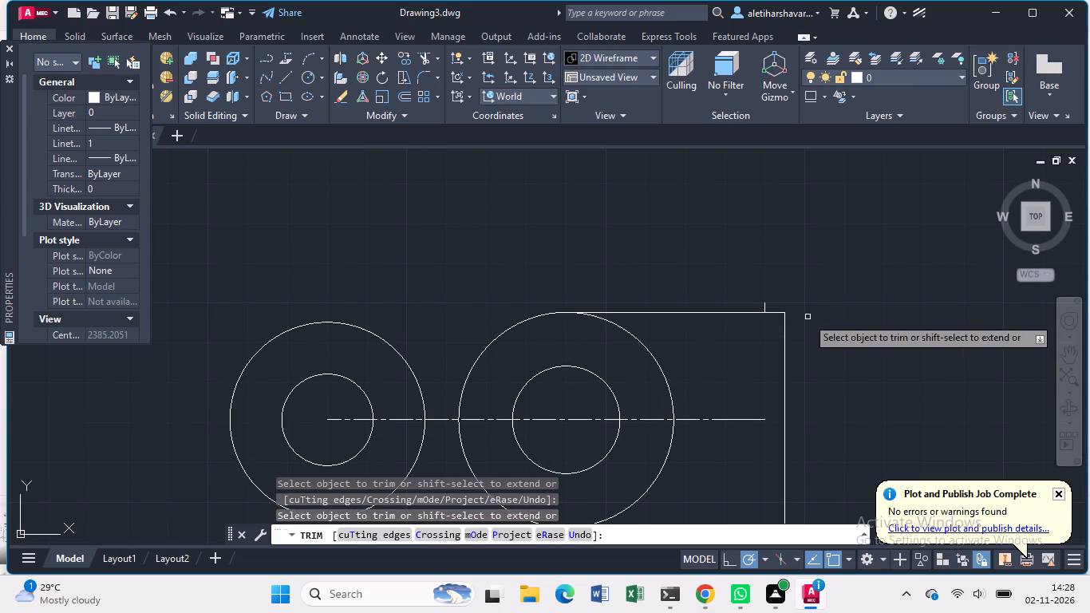
scroll(792, 310, up, 2)
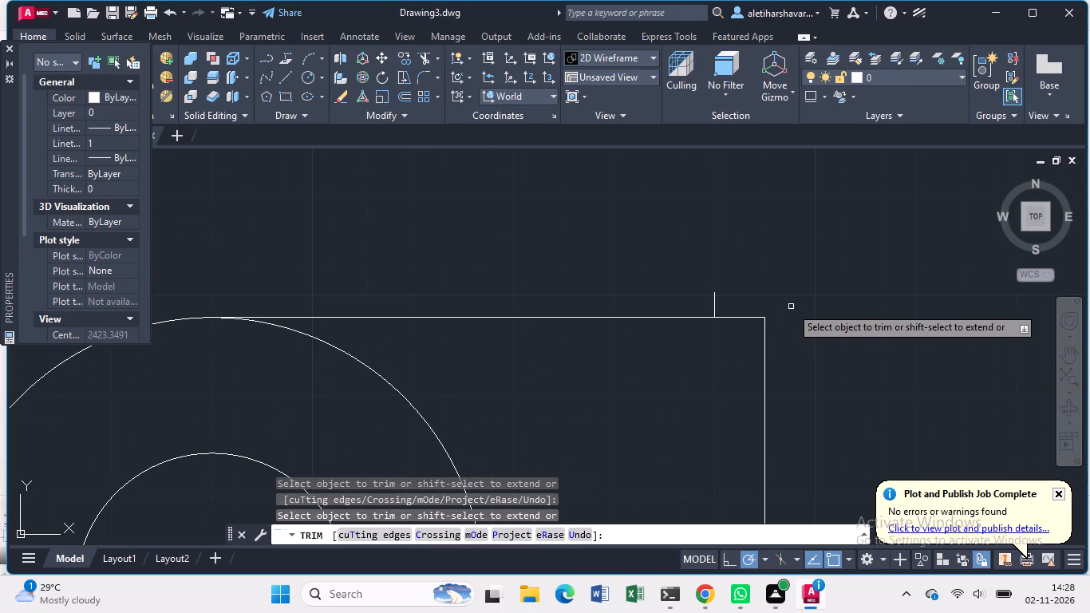
key(l)
key(Return)
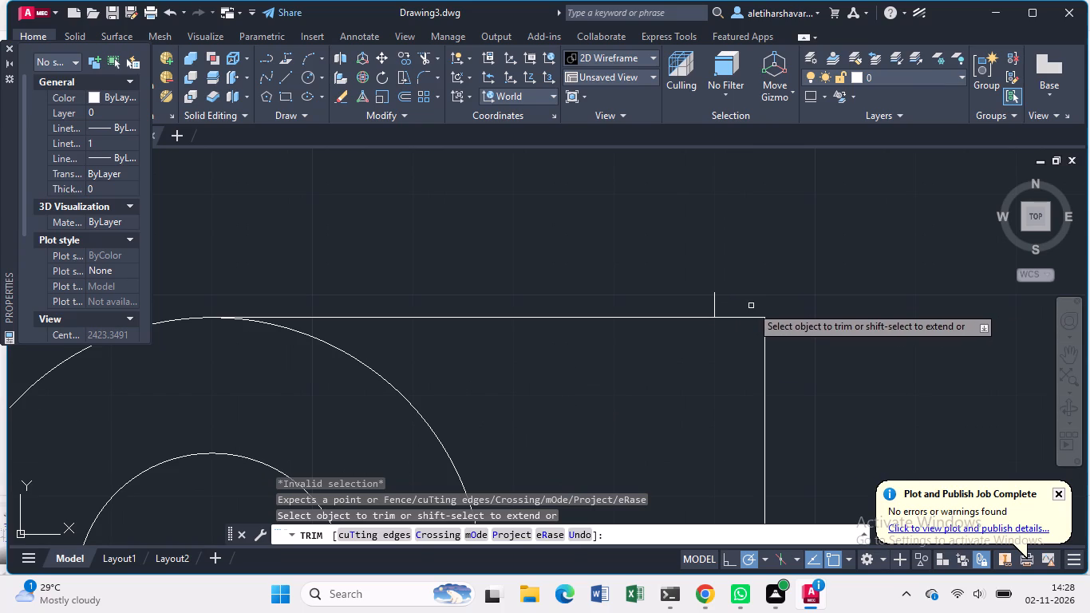
key(Escape)
key(l)
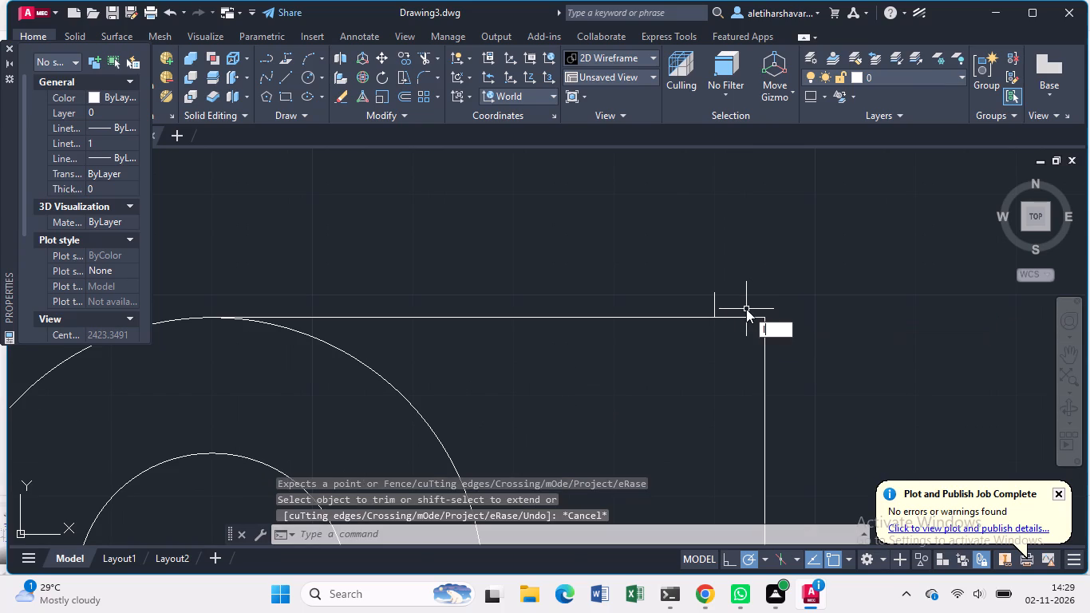
key(Return)
click(715, 315)
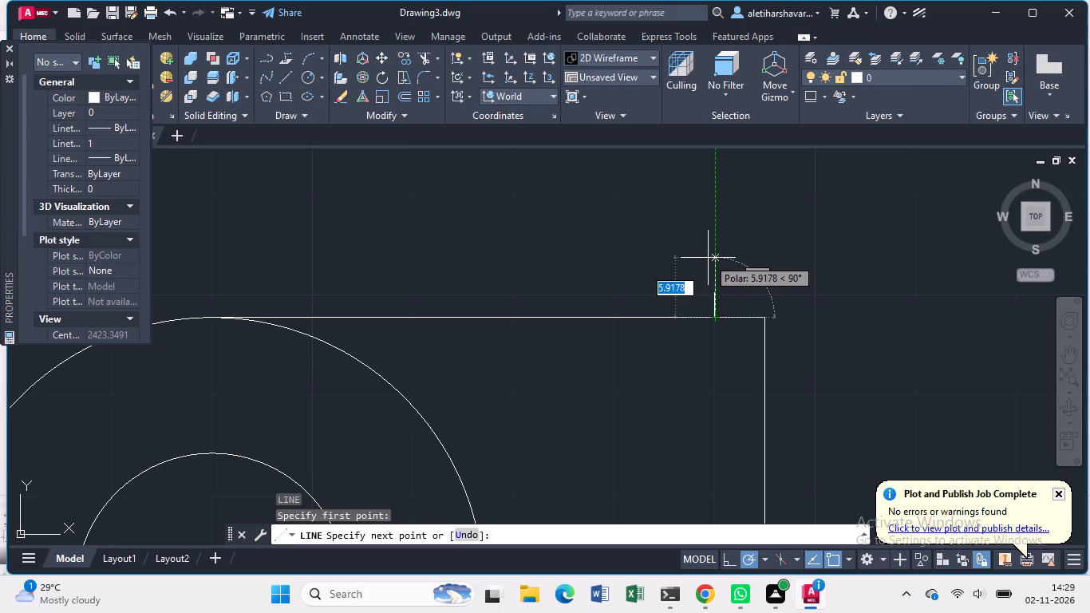
text(12)
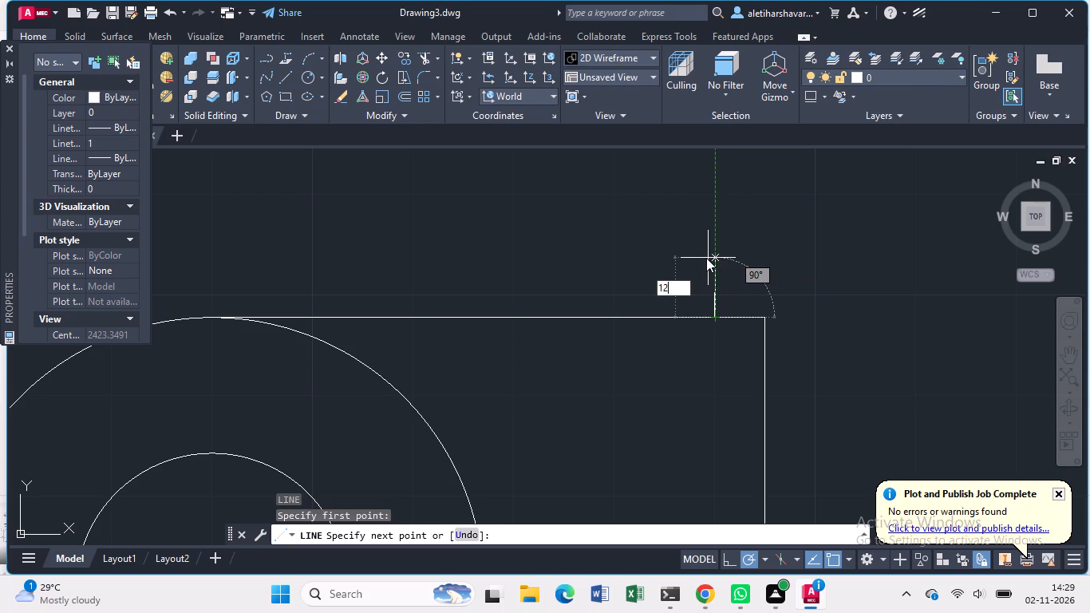
key(Return)
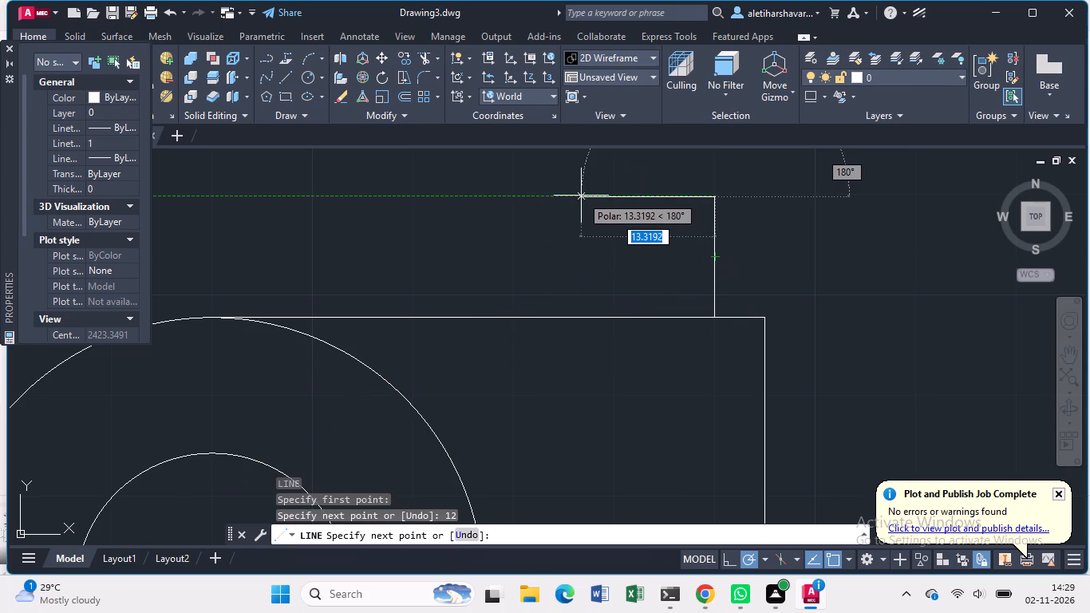
key(2)
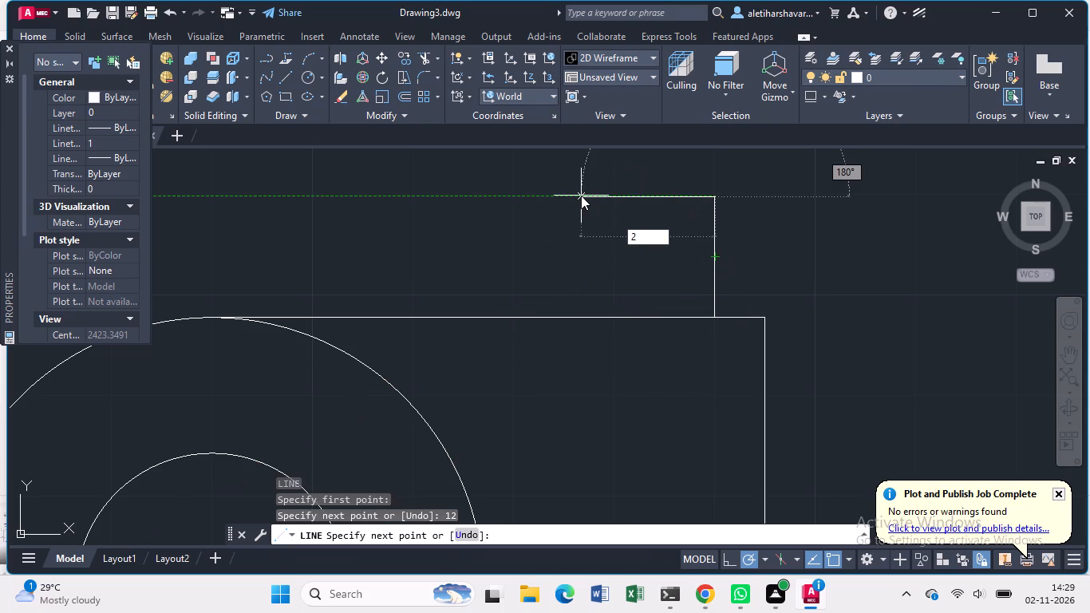
key(0)
key(Return)
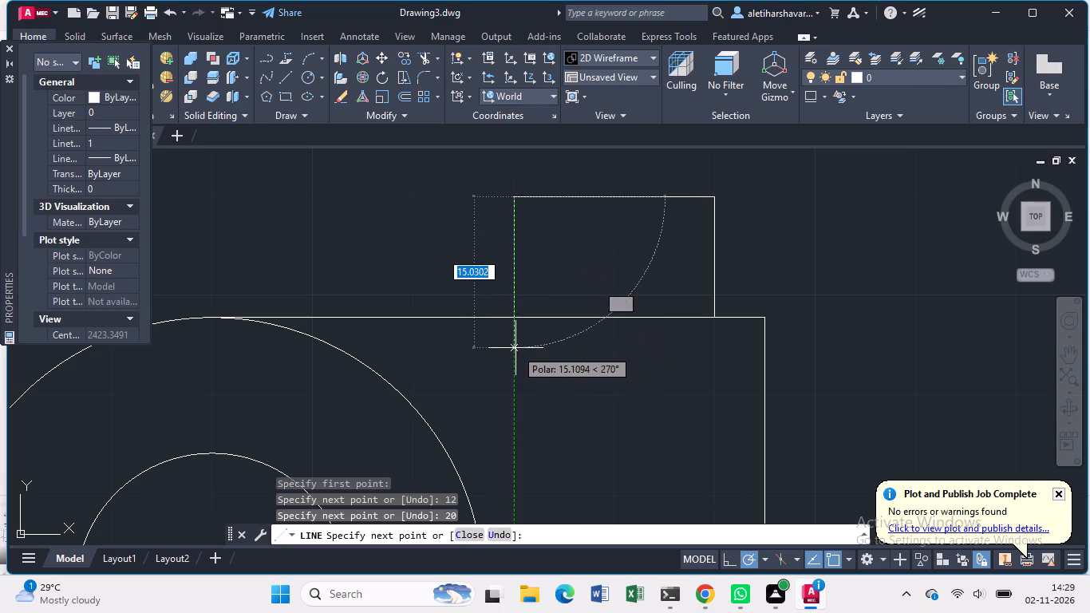
Continue the line vertically down from the projection's upper corner, across both horizontal edges, ending below the lower stub.
scroll(515, 348, down, 4)
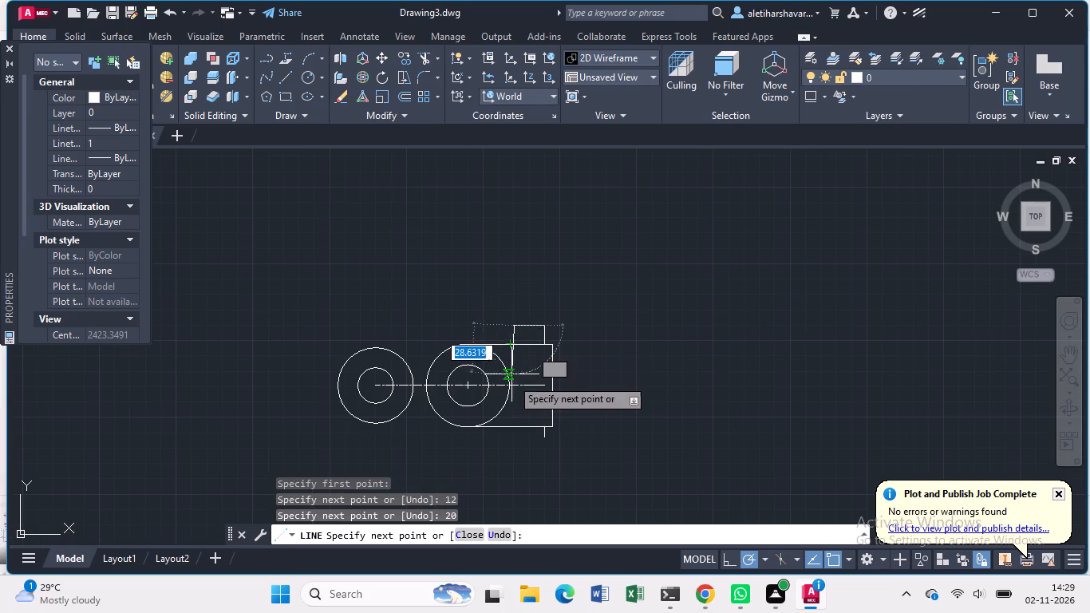
click(519, 449)
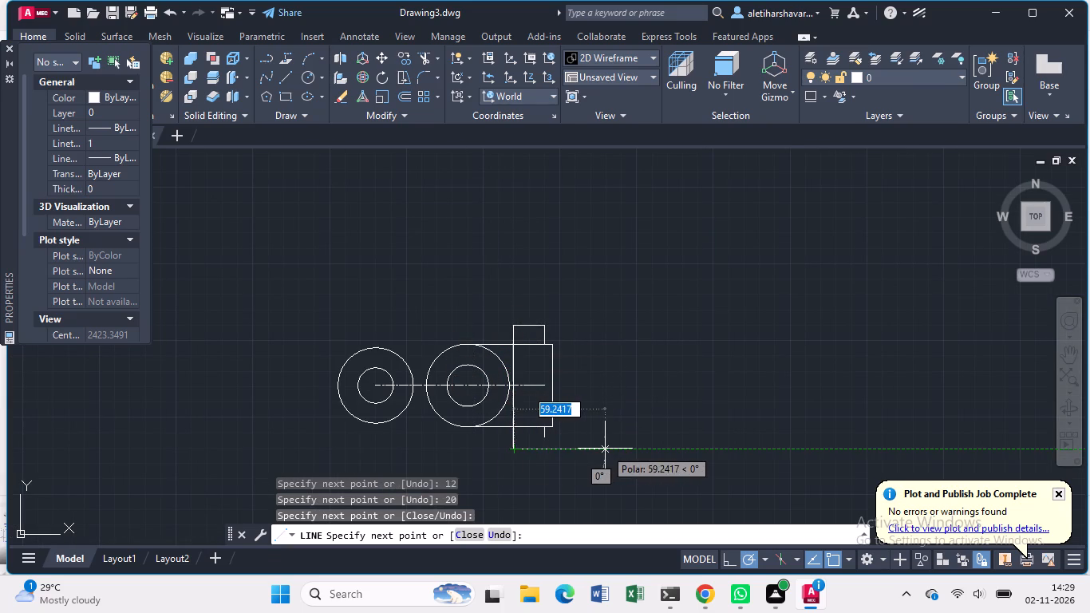
key(Escape)
key(Escape)
Draw the lower projection from the base of the lower stub: 12 down, and horizontally toward the circles past the long vertical line.
scroll(575, 399, up, 1)
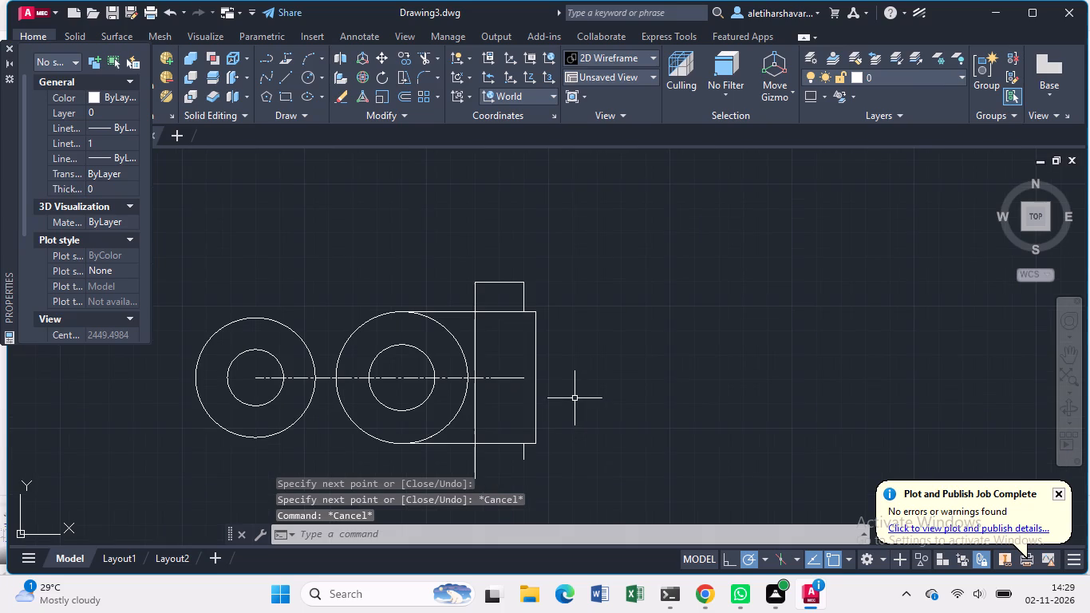
scroll(575, 398, up, 1)
middle_drag(567, 414, 612, 311)
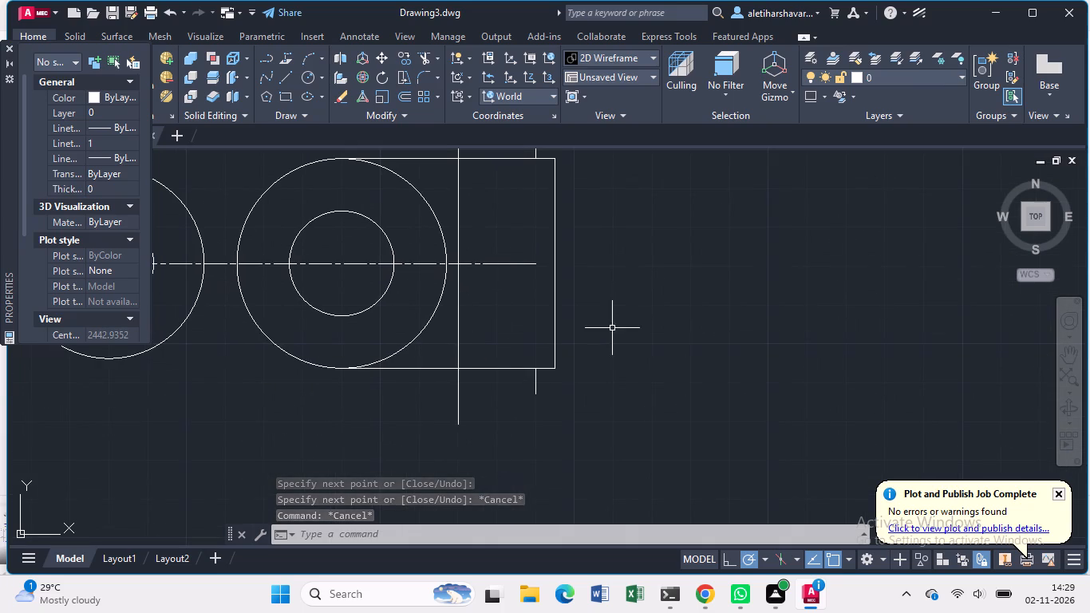
key(l)
key(Return)
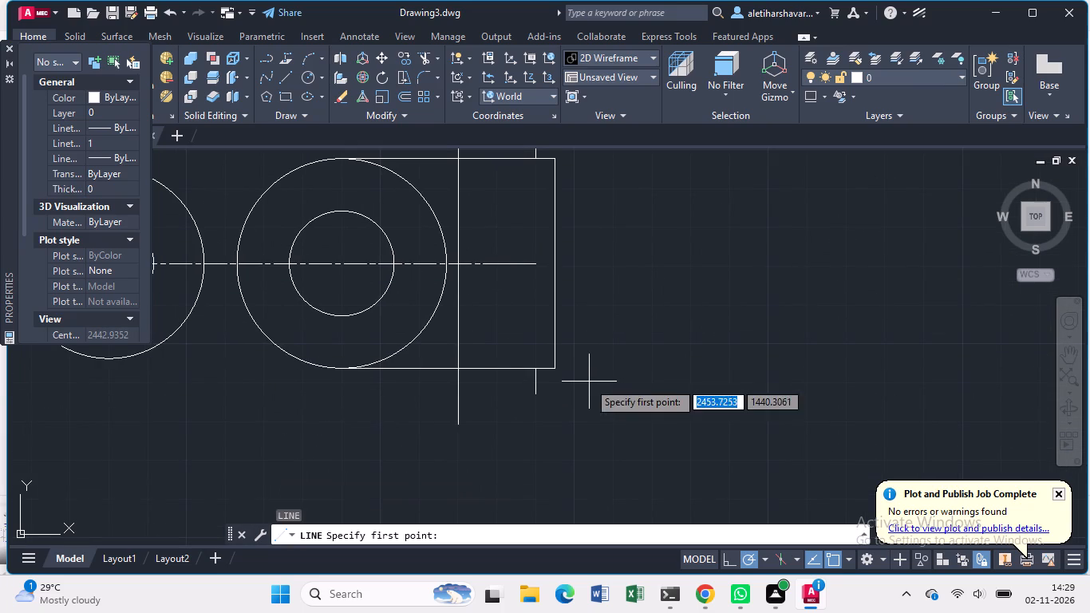
click(537, 366)
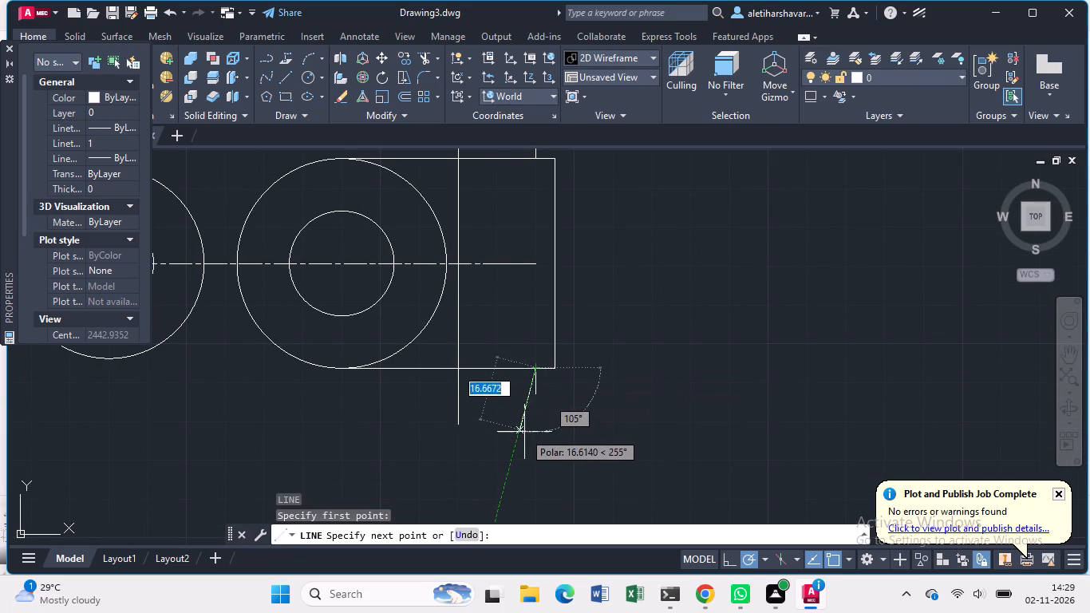
key(1)
key(2)
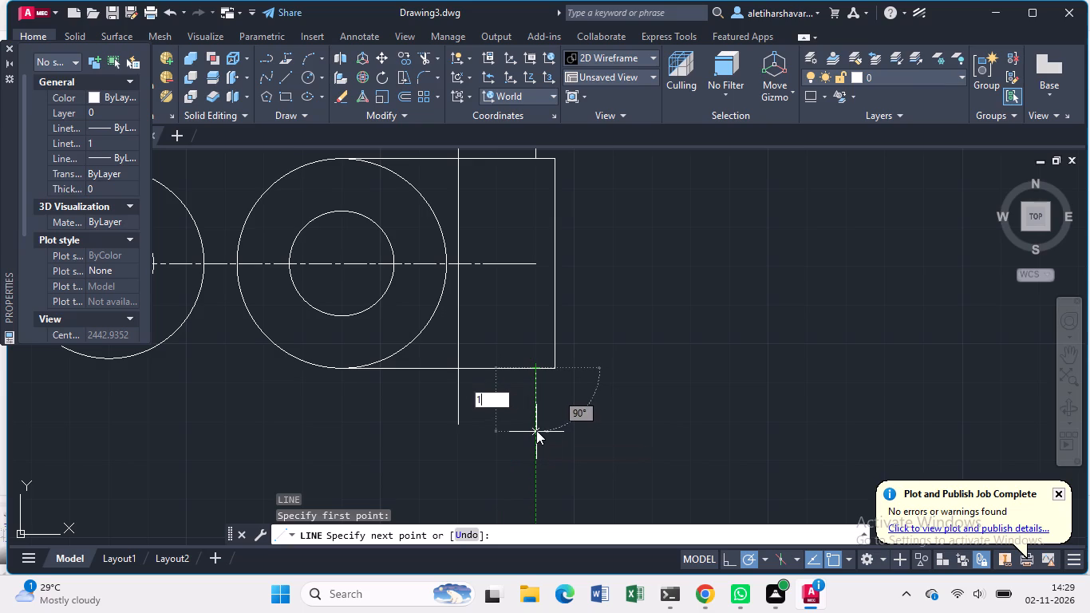
key(Return)
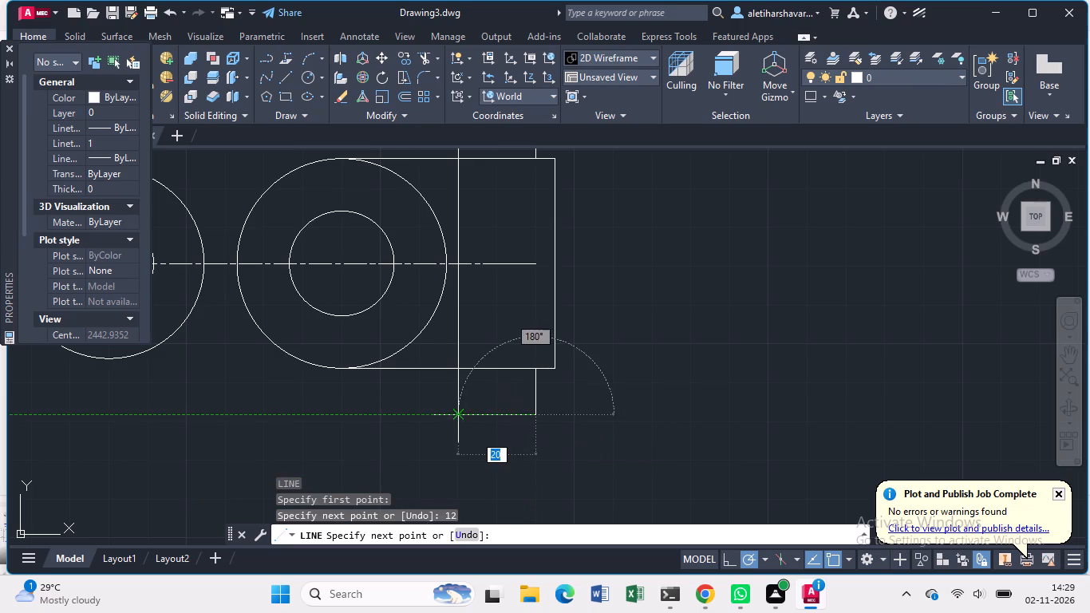
click(434, 414)
key(Escape)
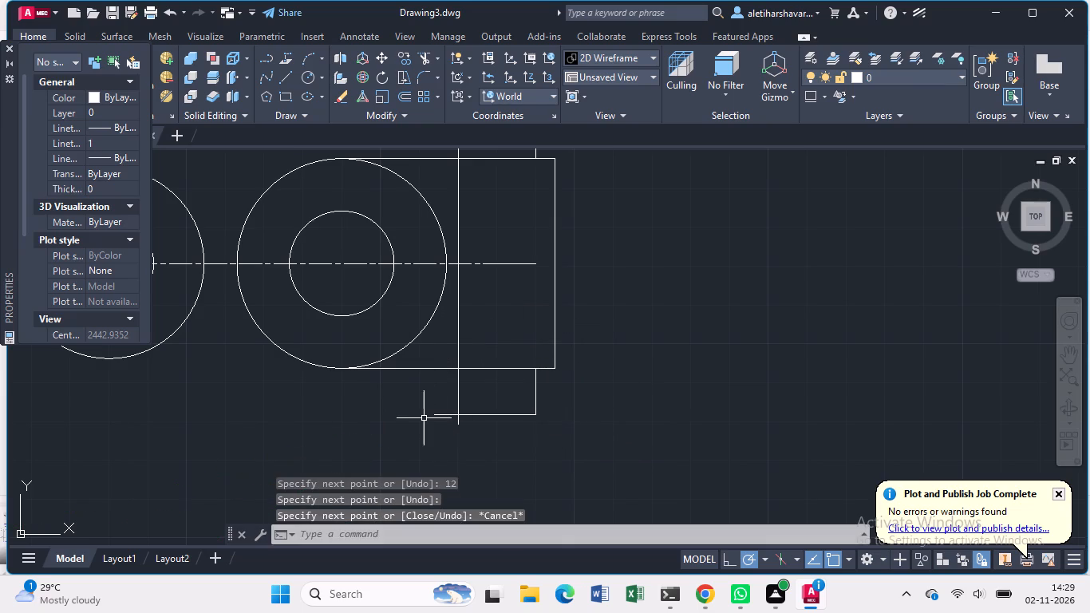
Trim the overhangs at the lower projection's corner and the long vertical line between the two horizontal edges.
key(t)
key(r)
key(Return)
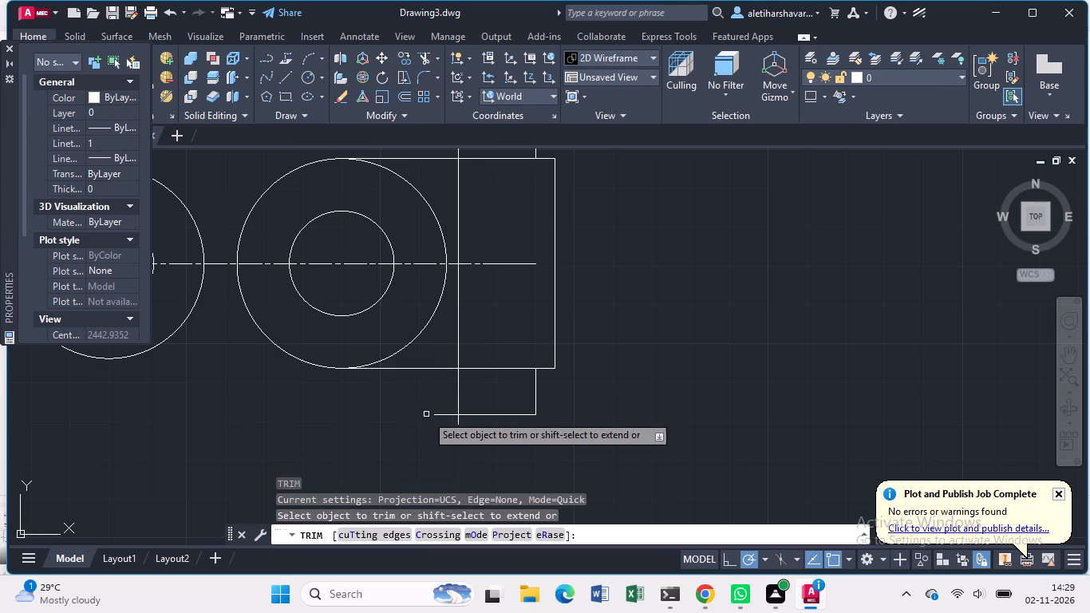
click(452, 413)
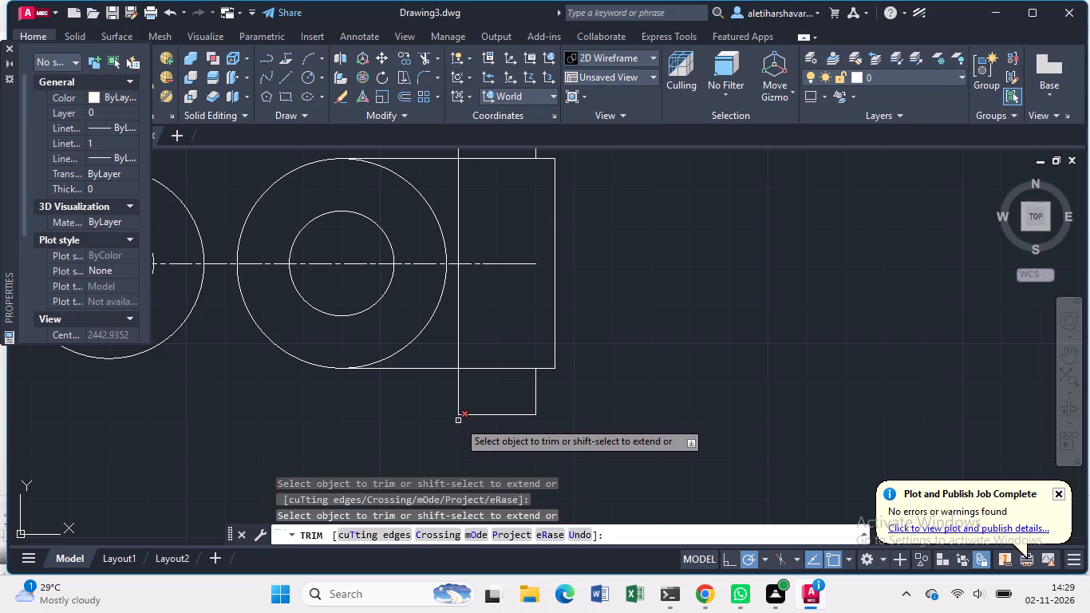
click(458, 421)
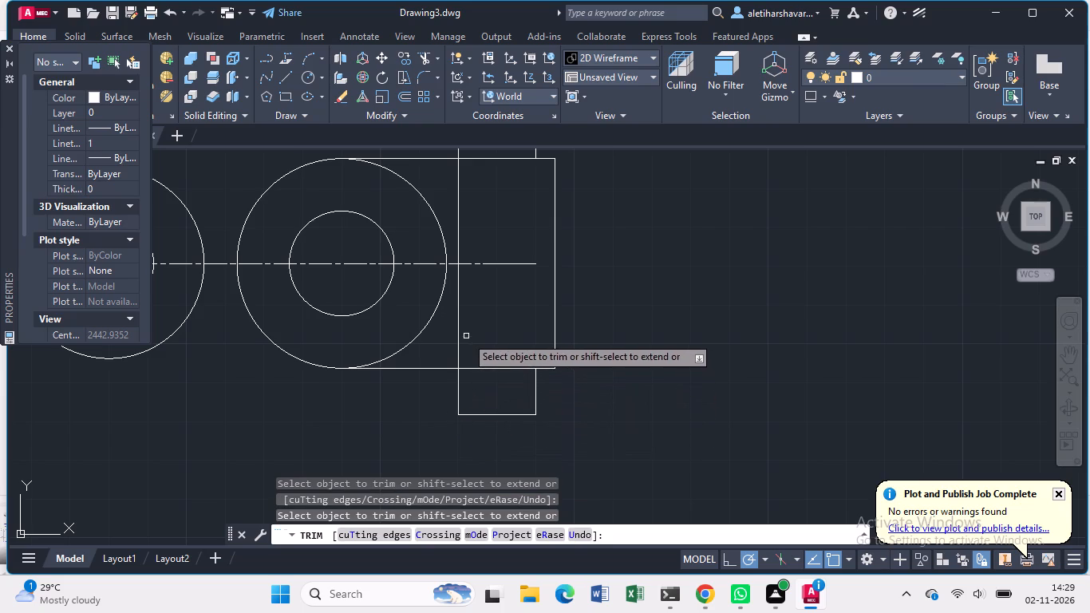
click(459, 330)
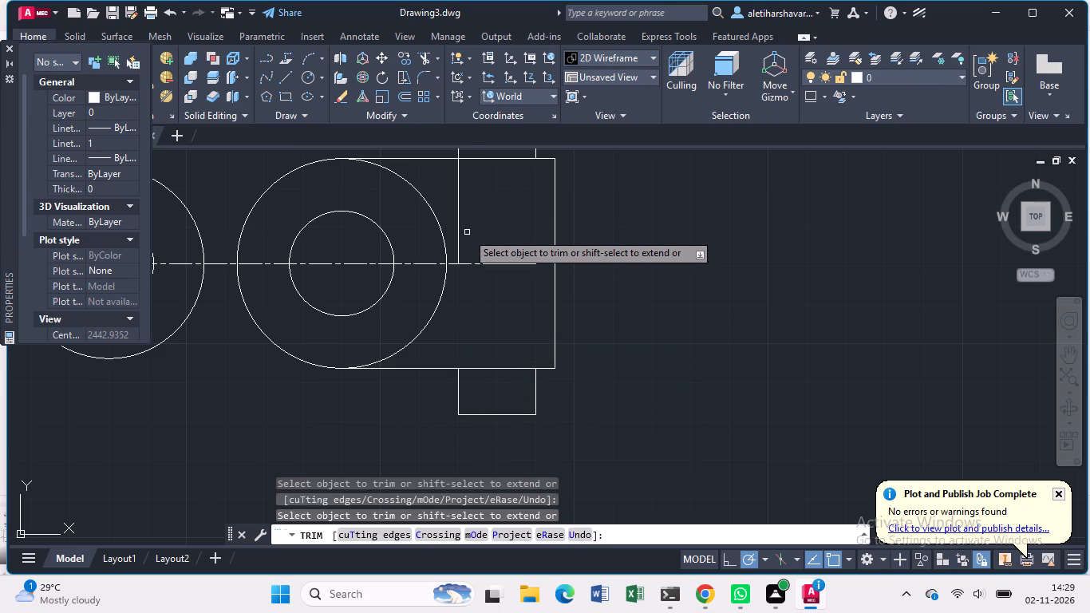
click(459, 227)
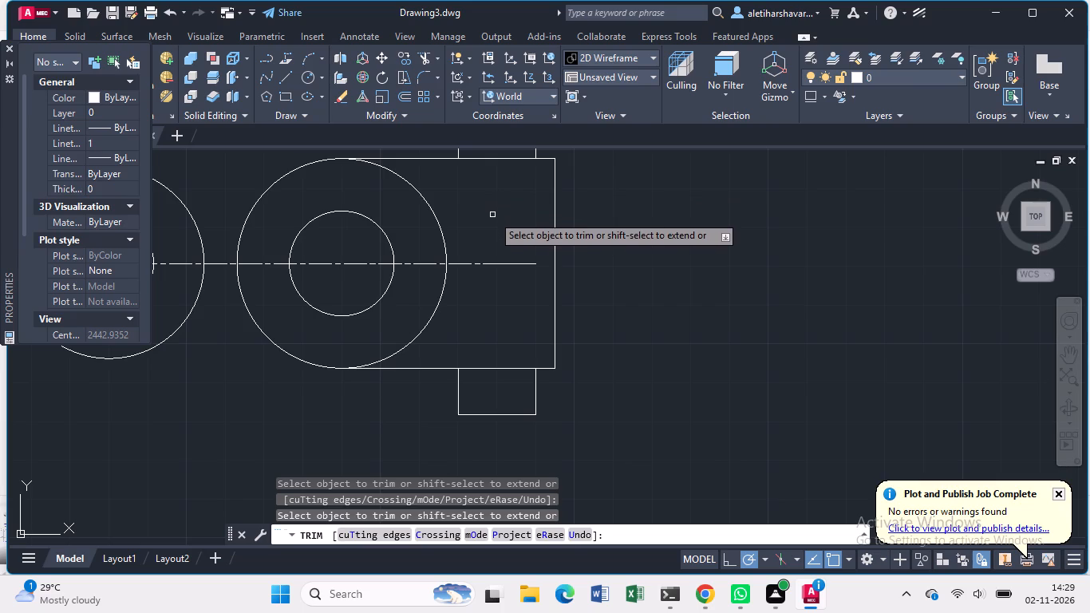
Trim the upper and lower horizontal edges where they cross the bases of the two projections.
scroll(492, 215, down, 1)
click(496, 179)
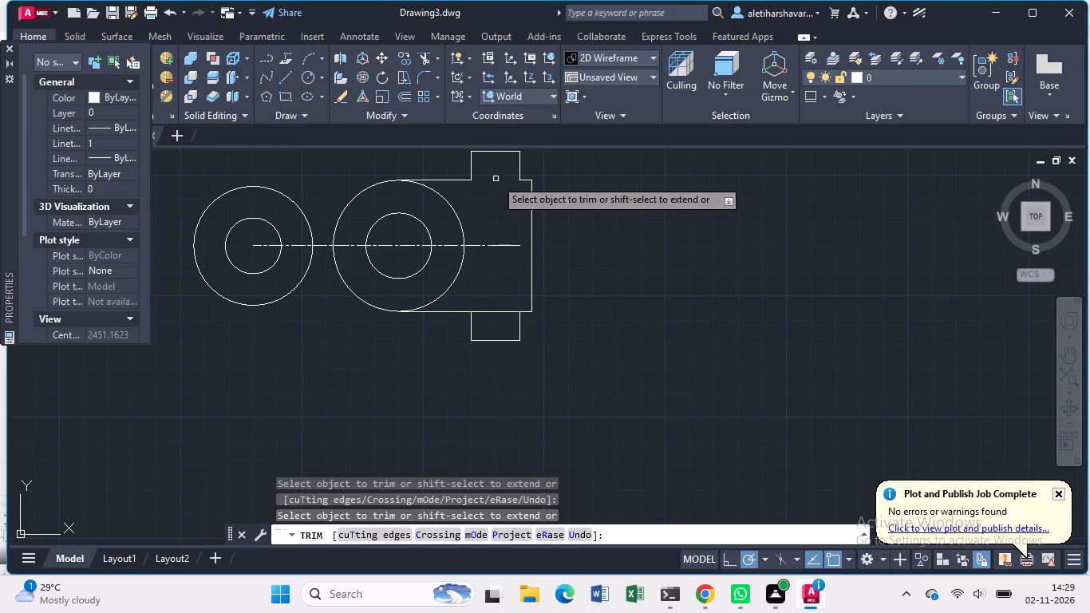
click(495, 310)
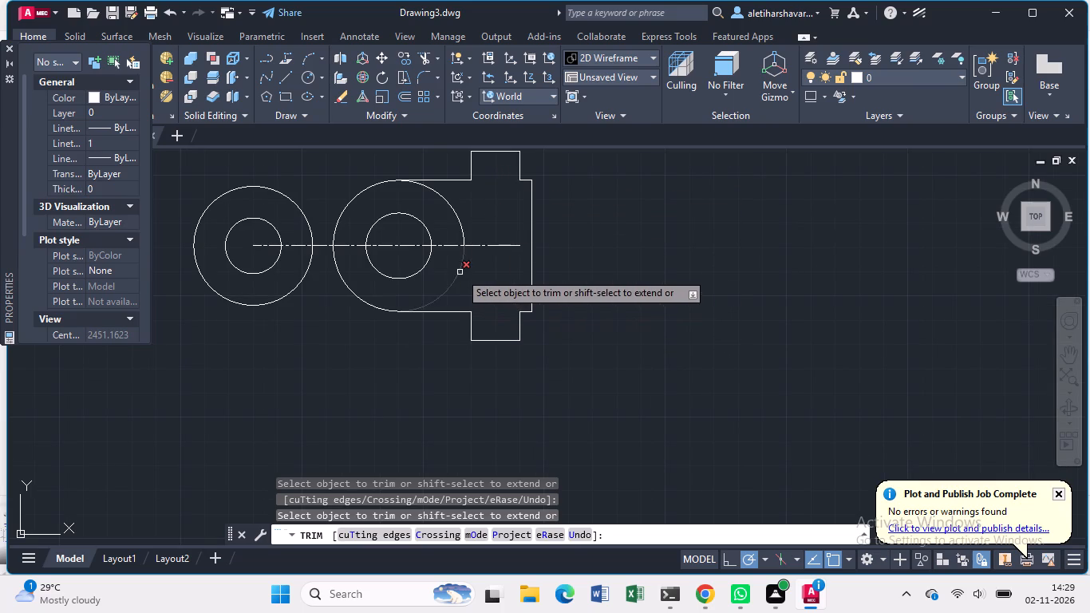
Trim the half of the 27 radius circle that lies inside the block, leaving a rounded end.
click(460, 271)
click(464, 239)
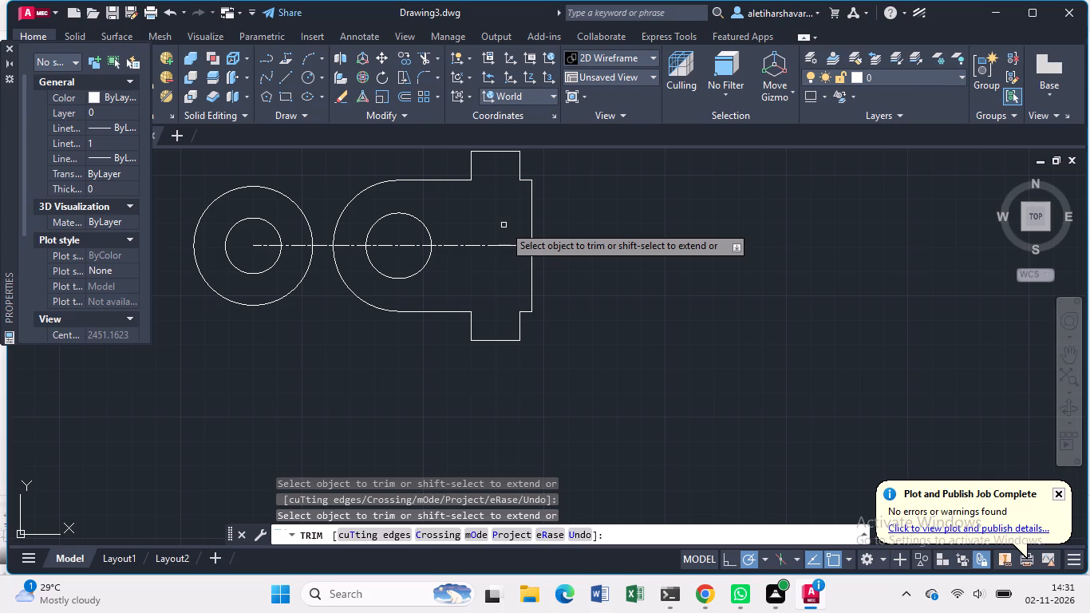
key(Escape)
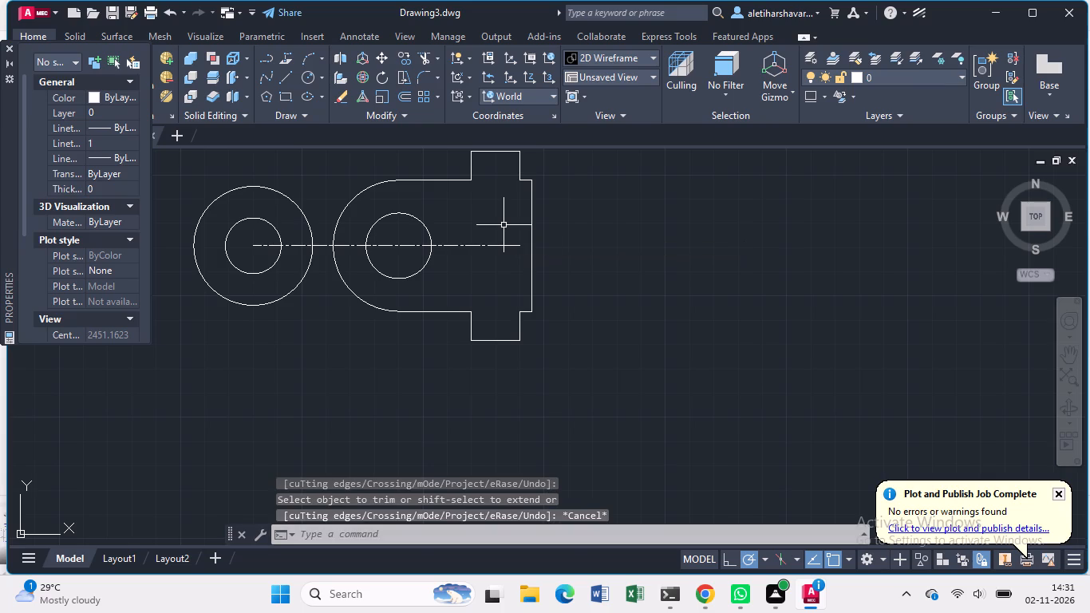
Extend the upper and lower horizontal edges across the bases of the two projections.
text(tr)
key(Return)
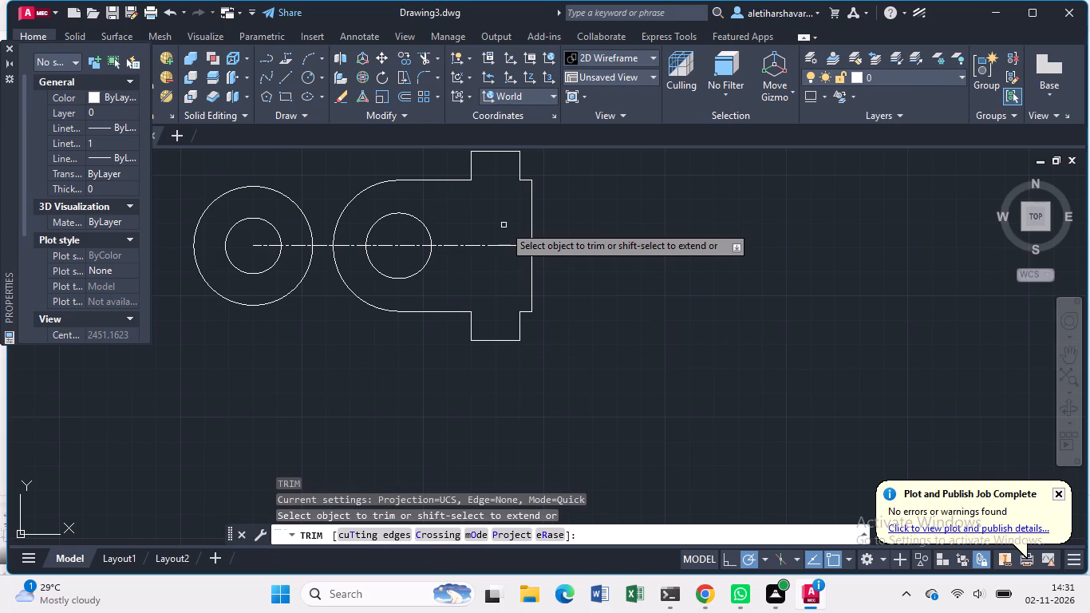
shift+click(468, 180)
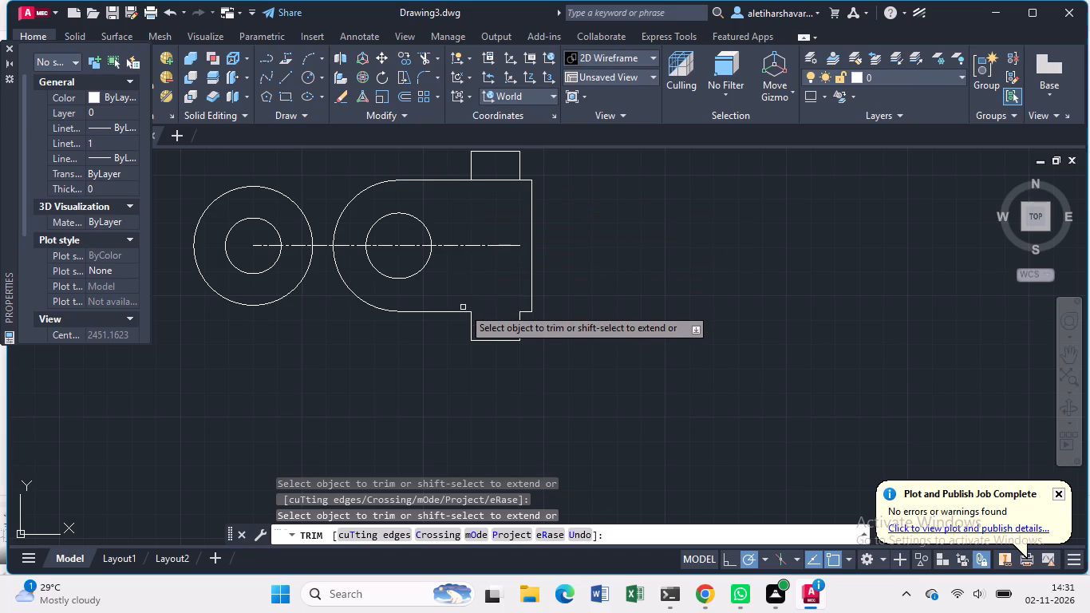
shift+click(463, 310)
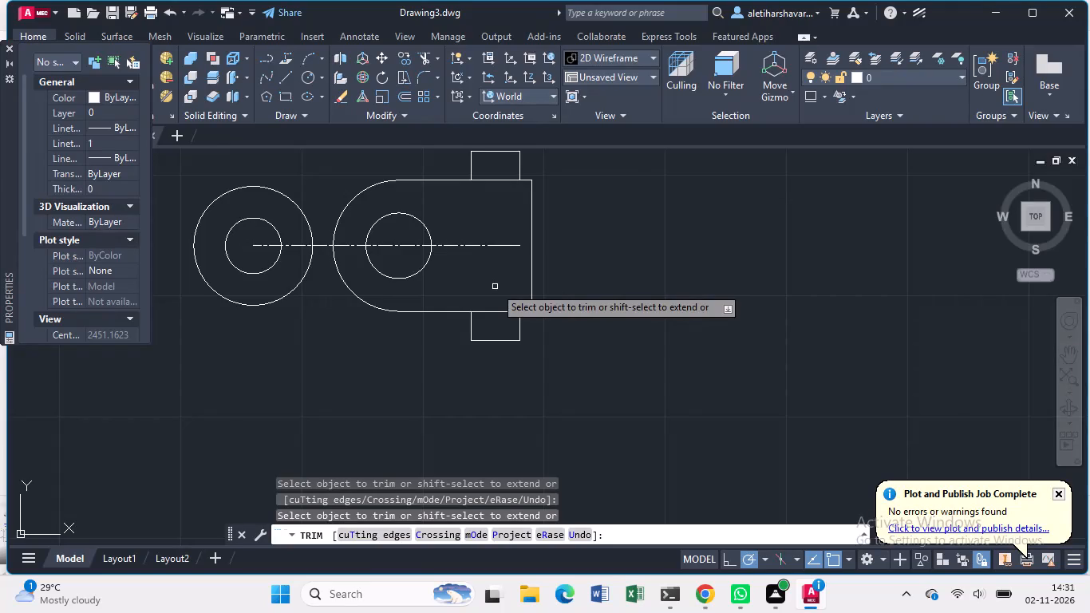
key(Escape)
Draw a vertical line from the midpoint of the upper projection's outer edge down to slightly beyond the lower projection.
key(l)
key(Return)
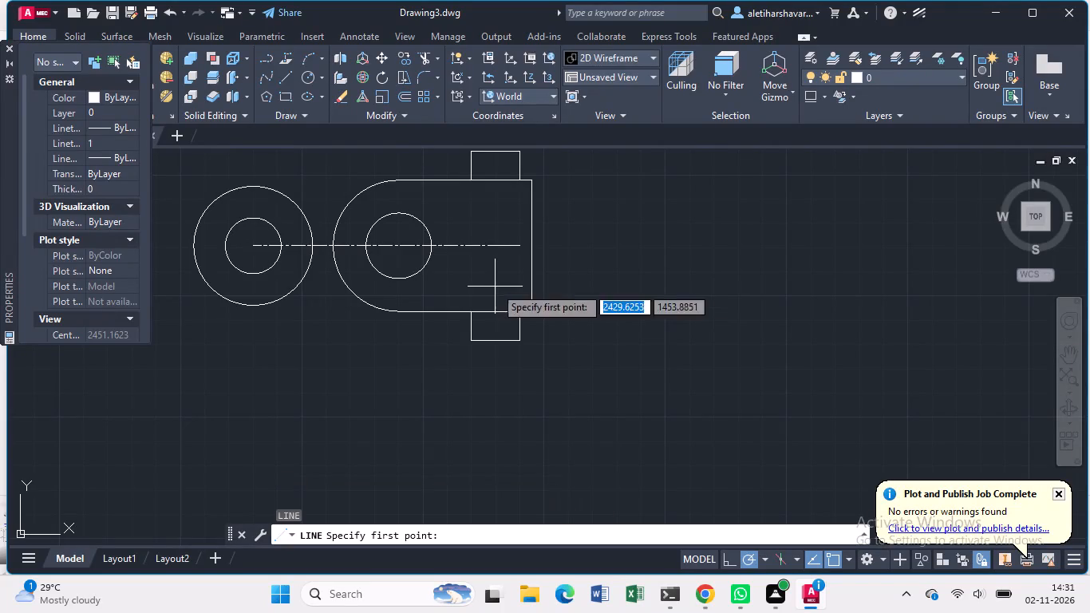
click(493, 153)
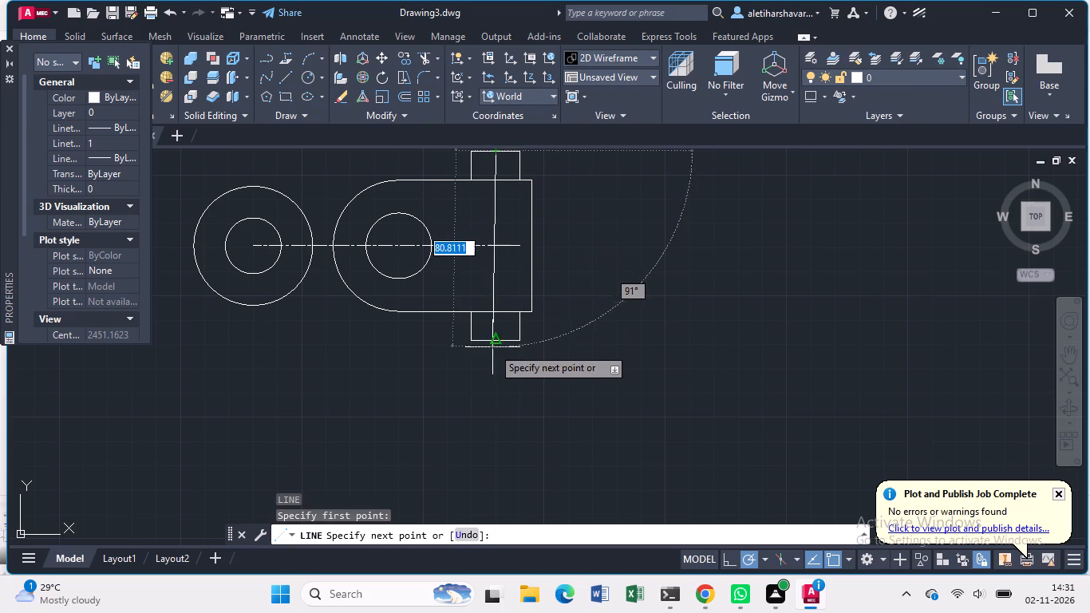
click(495, 356)
key(Escape)
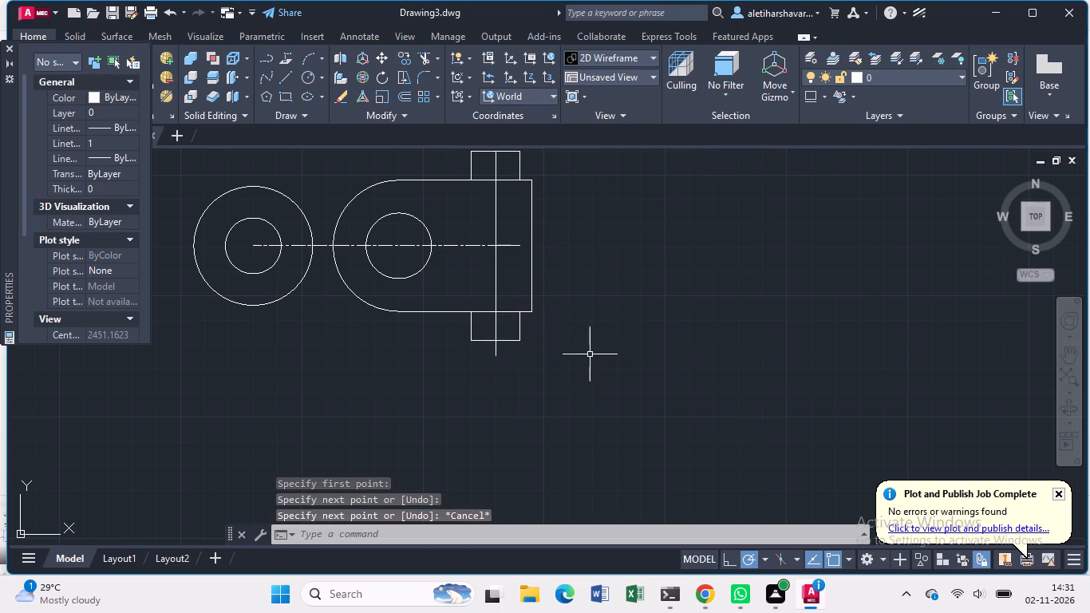
scroll(560, 323, down, 1)
middle_drag(559, 319, 552, 389)
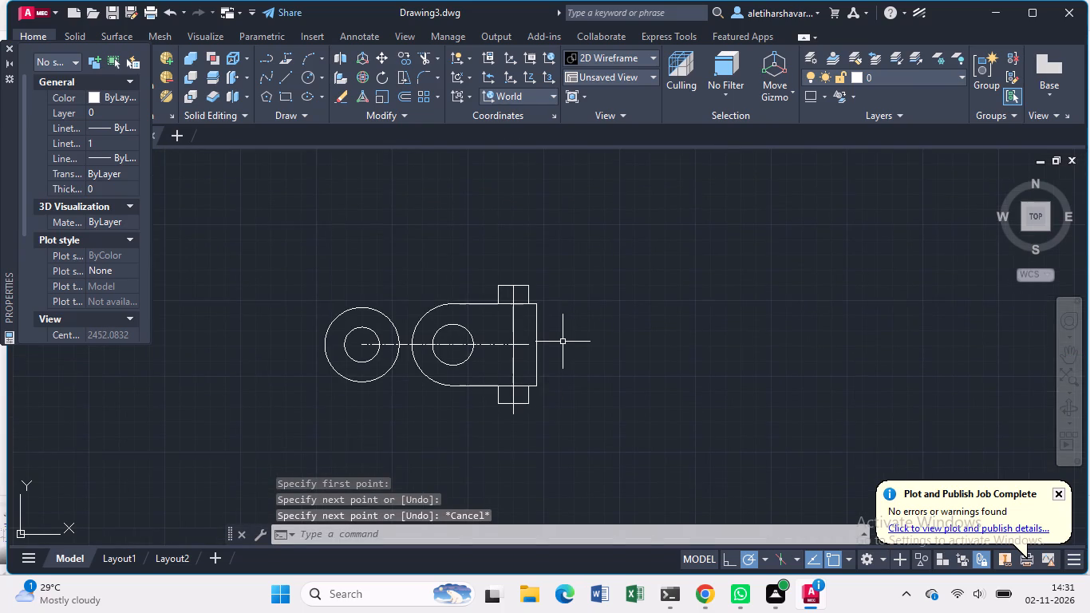
Draw a circle of radius 57 centred where the vertical line crosses the horizontal centre line.
scroll(563, 342, up, 1)
key(c)
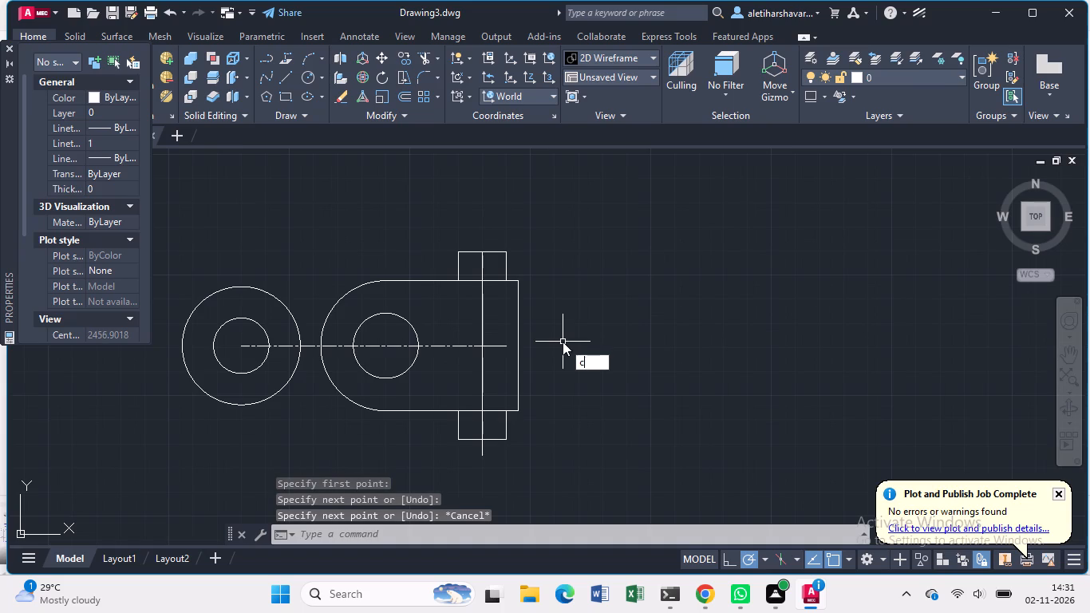
key(Return)
click(484, 342)
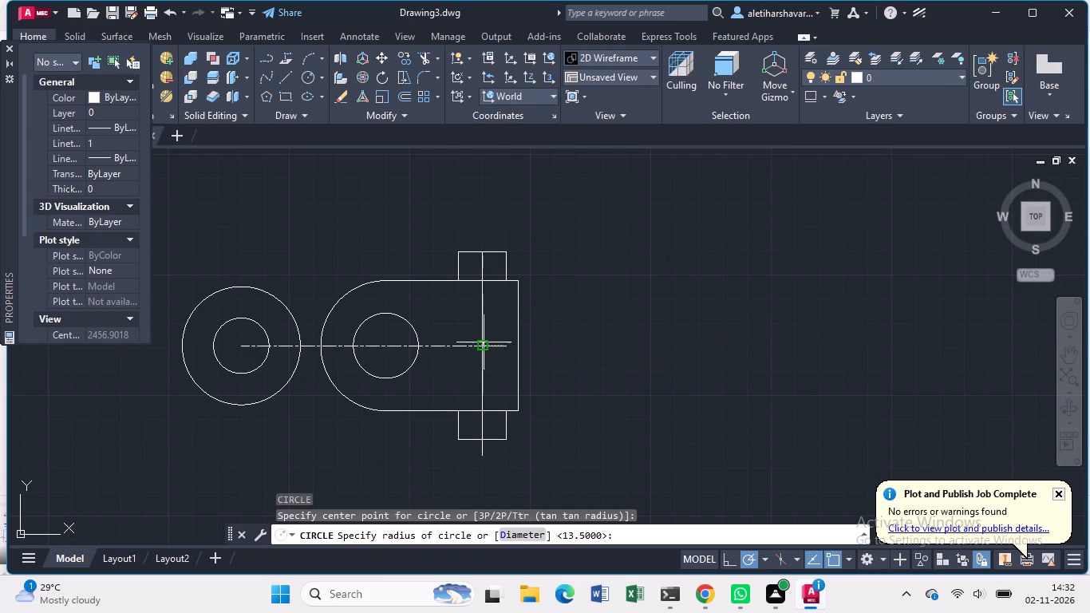
text(57)
key(Return)
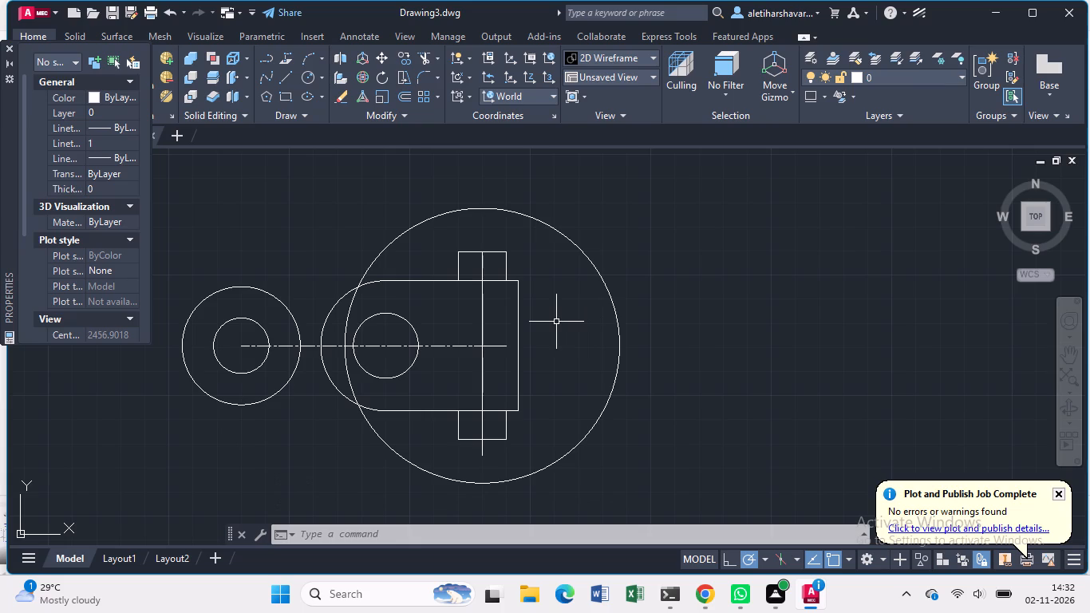
Join the tops of the 24.5 and 57 radius circles with one sloping line, erasing the extra line from the small circle's top quadrant.
key(l)
key(Return)
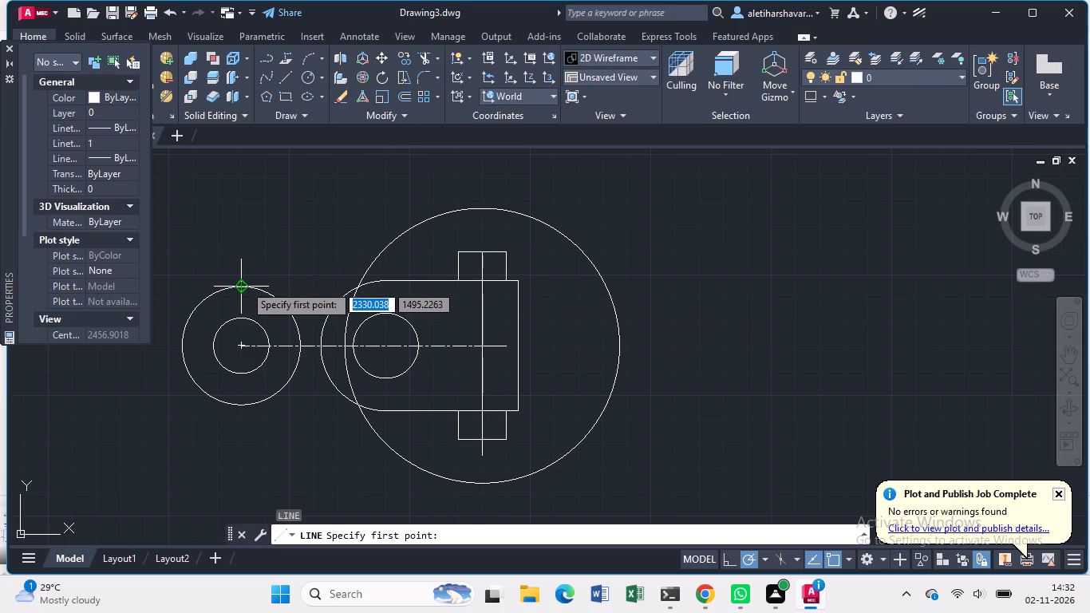
click(244, 284)
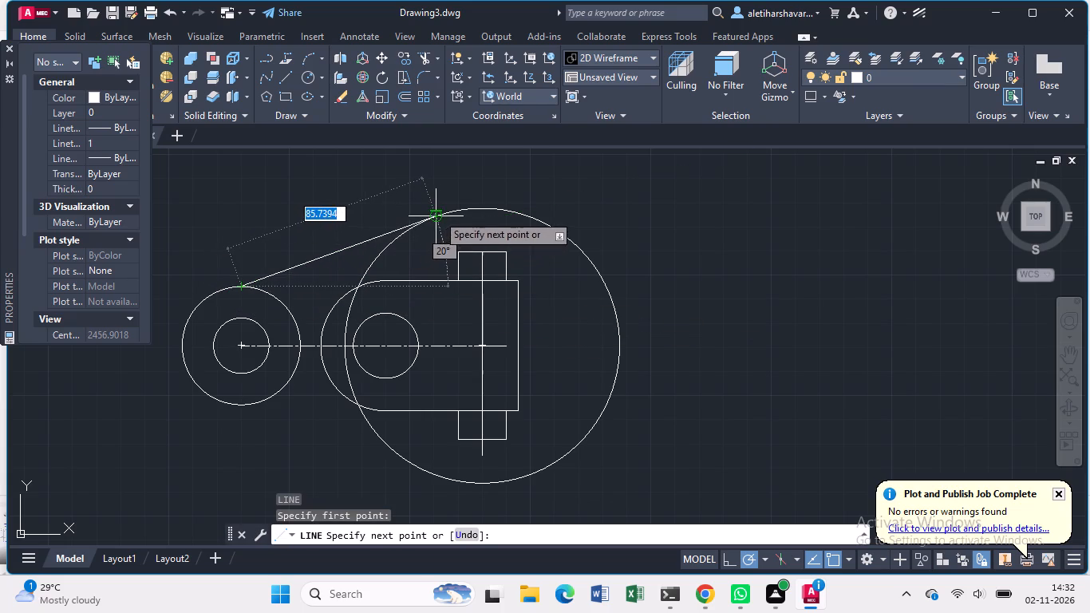
click(437, 214)
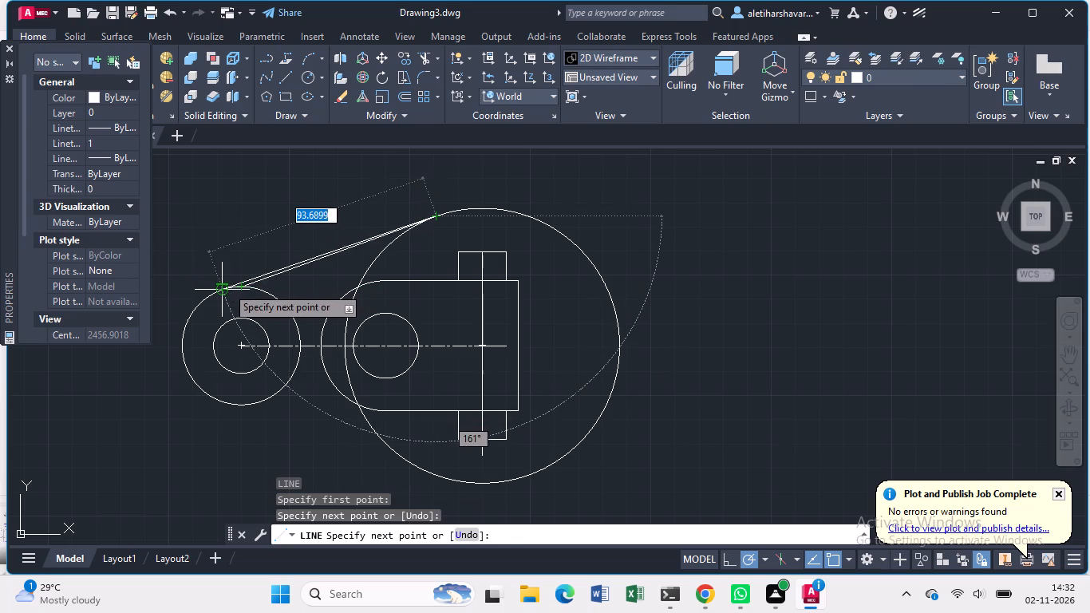
click(227, 287)
key(Escape)
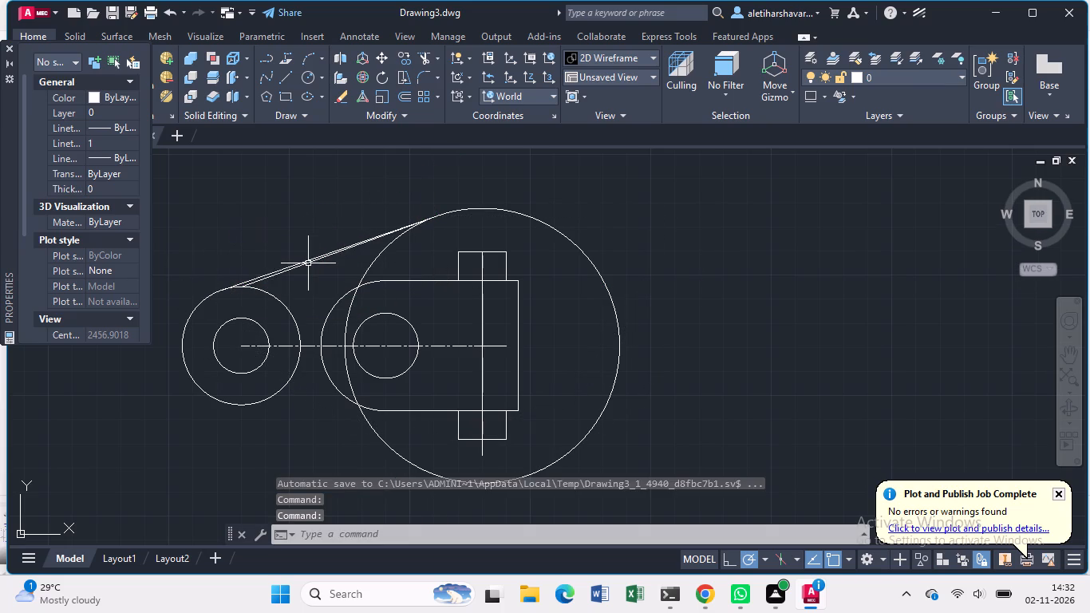
click(308, 263)
key(Delete)
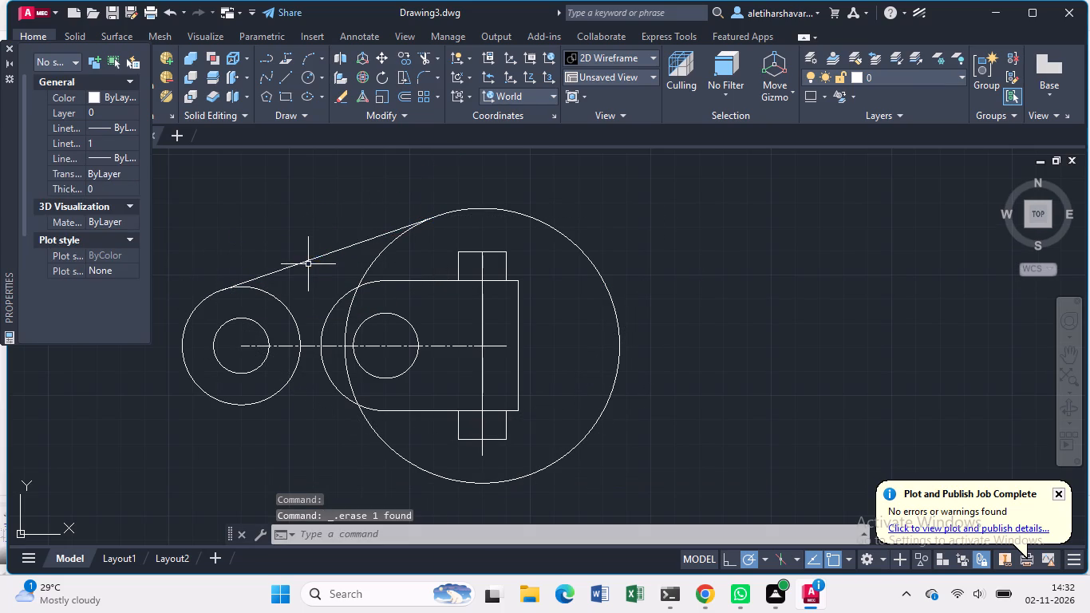
Join the undersides of the 24.5 and 57 radius circles with one sloping line, erasing the extra line from the bottom quadrant.
middle_drag(310, 308, 322, 218)
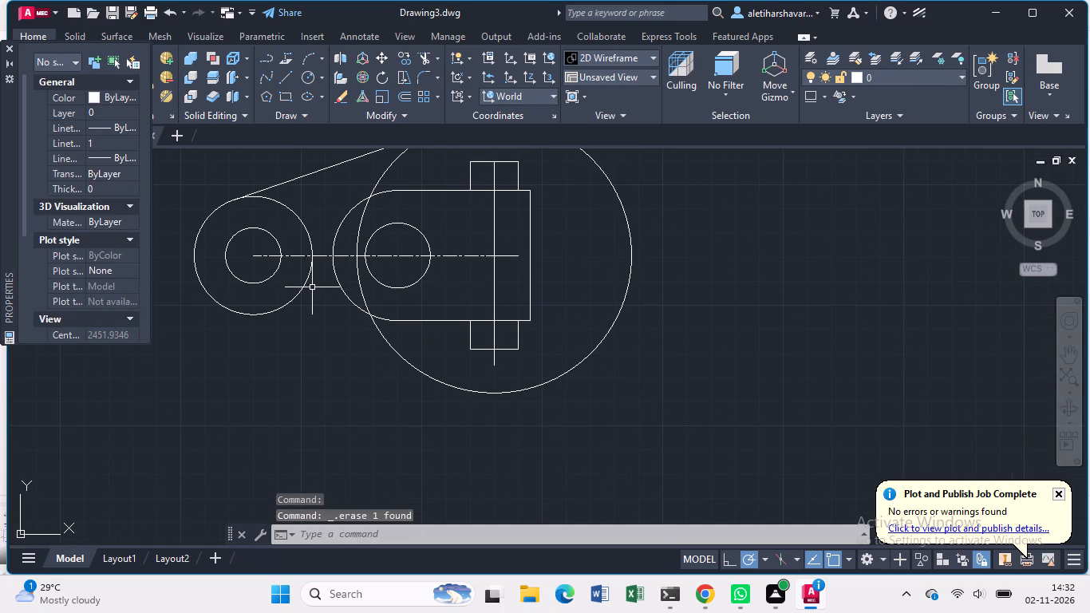
key(l)
key(Return)
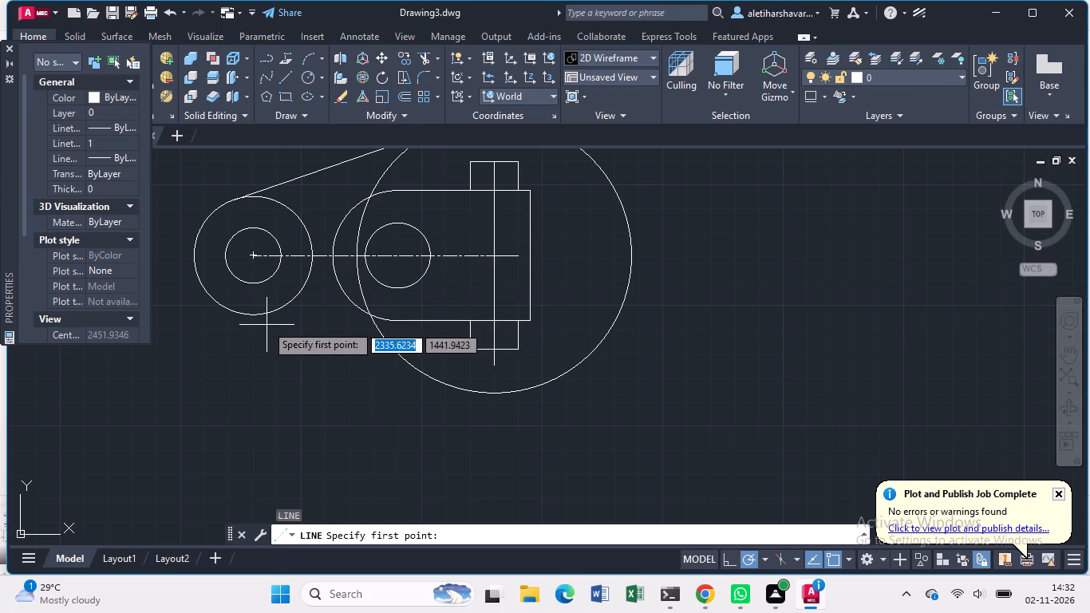
click(255, 319)
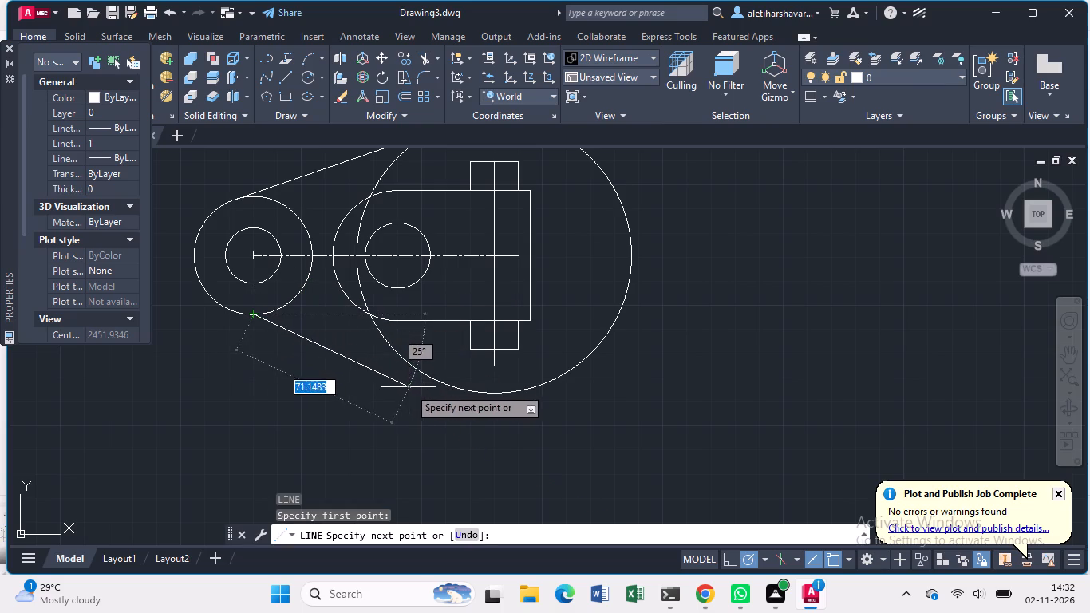
click(451, 392)
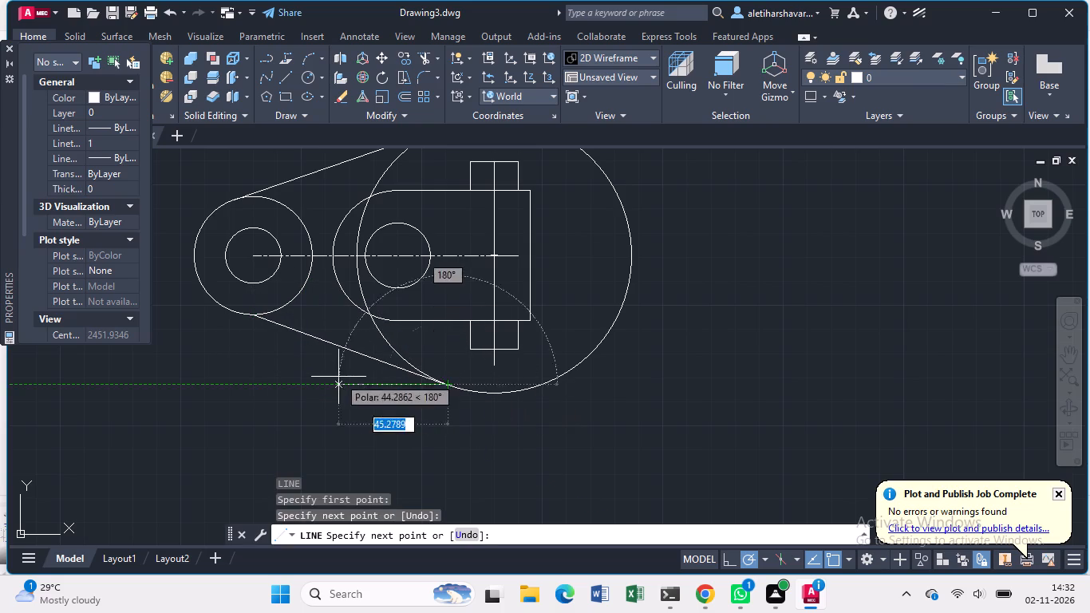
click(237, 313)
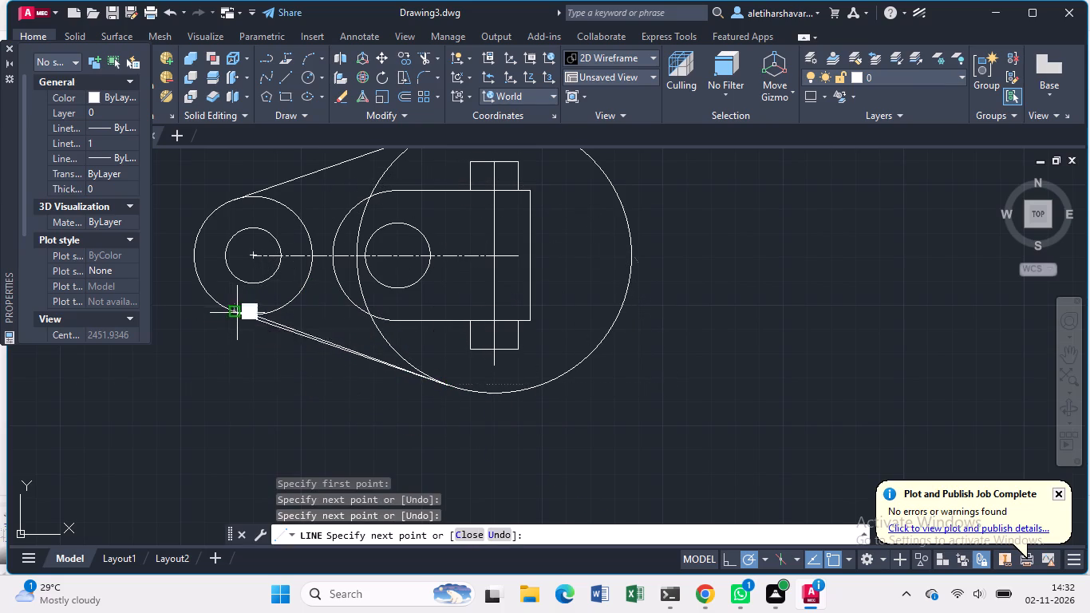
key(Escape)
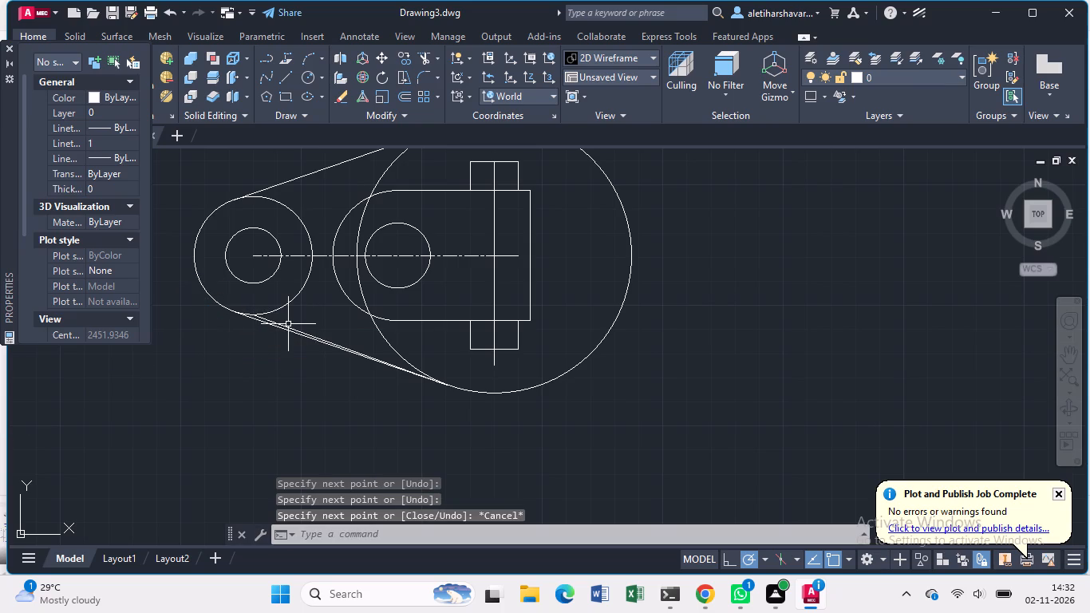
click(287, 324)
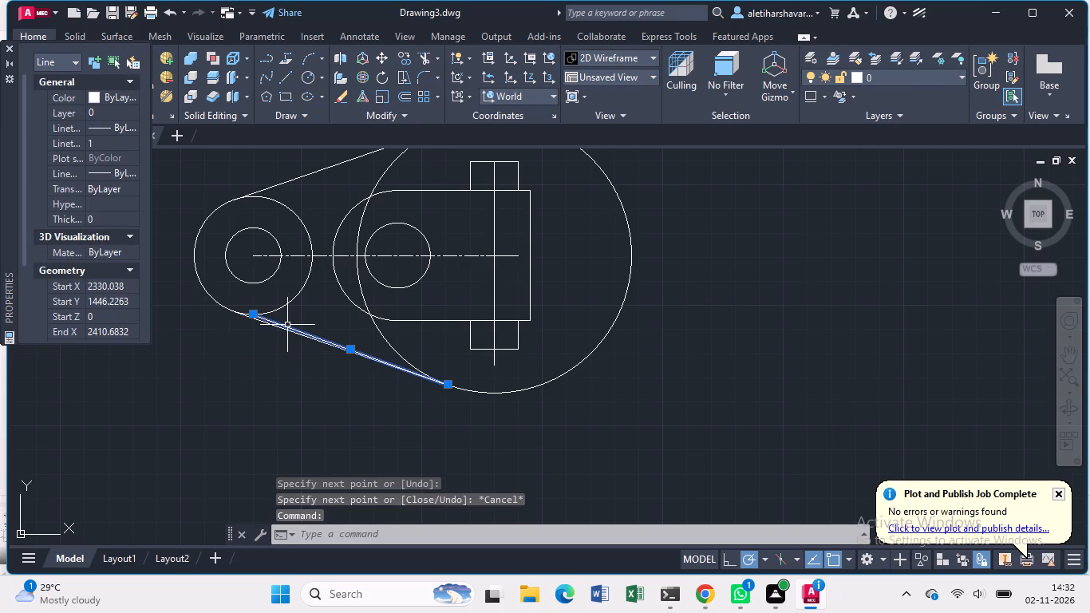
key(Delete)
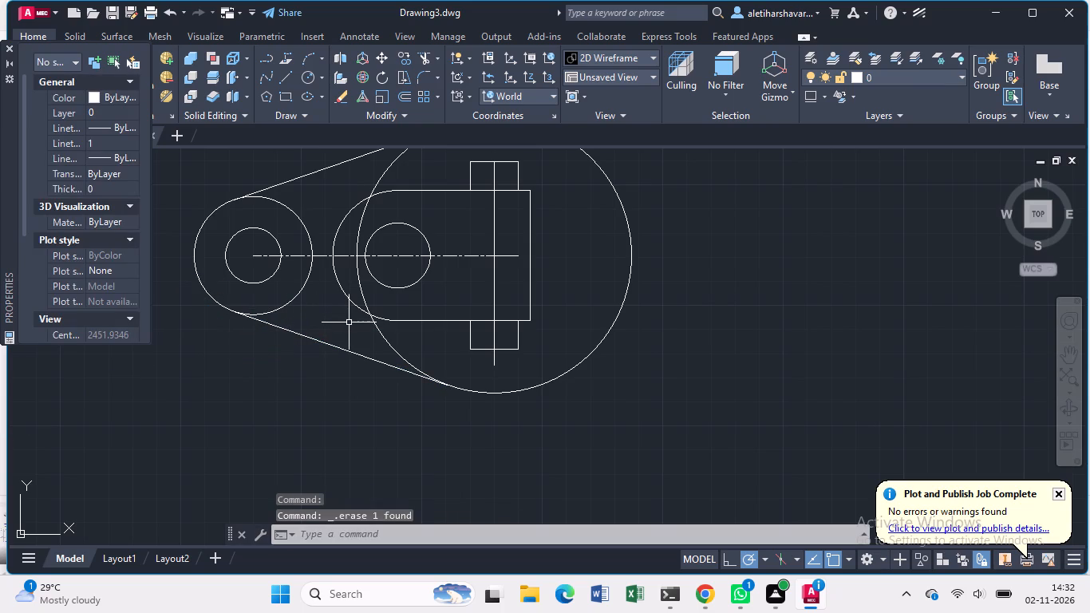
Trim the inner arc of the 57 radius circle between the two sloping lines.
key(t)
key(r)
key(Return)
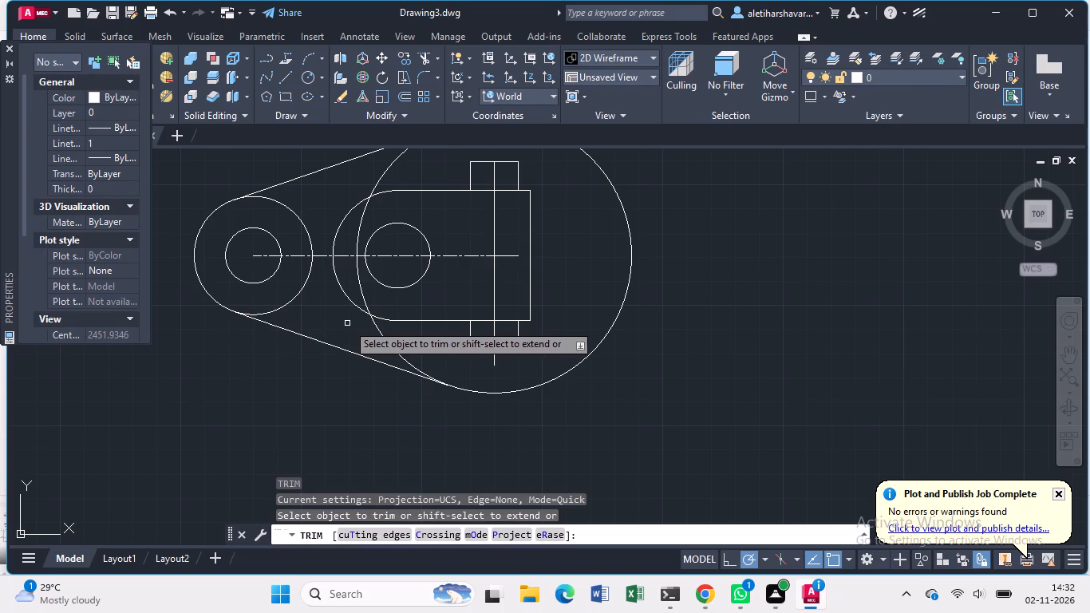
click(387, 341)
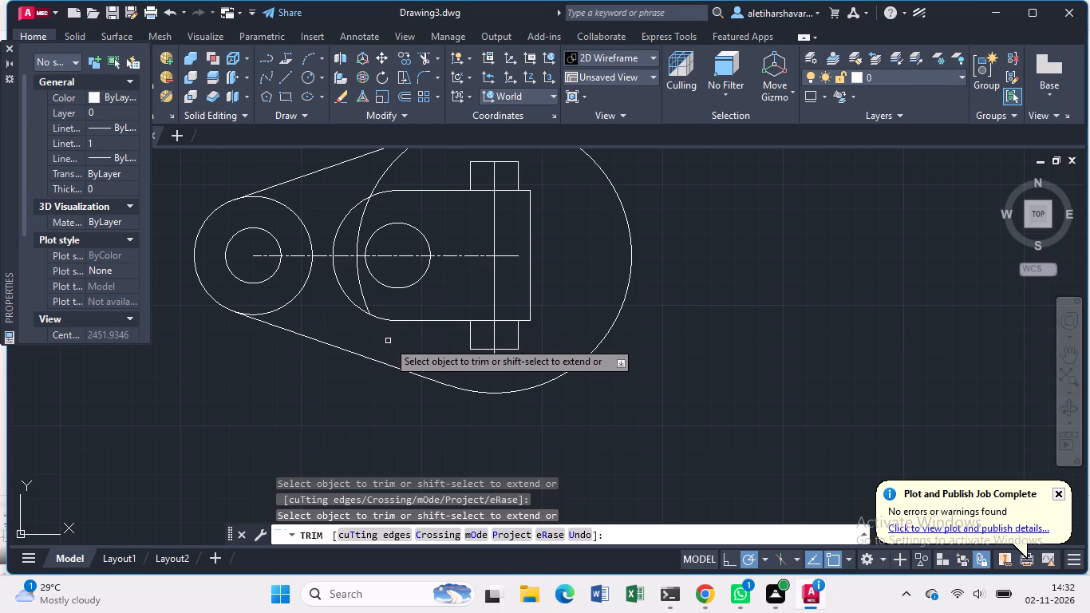
click(365, 302)
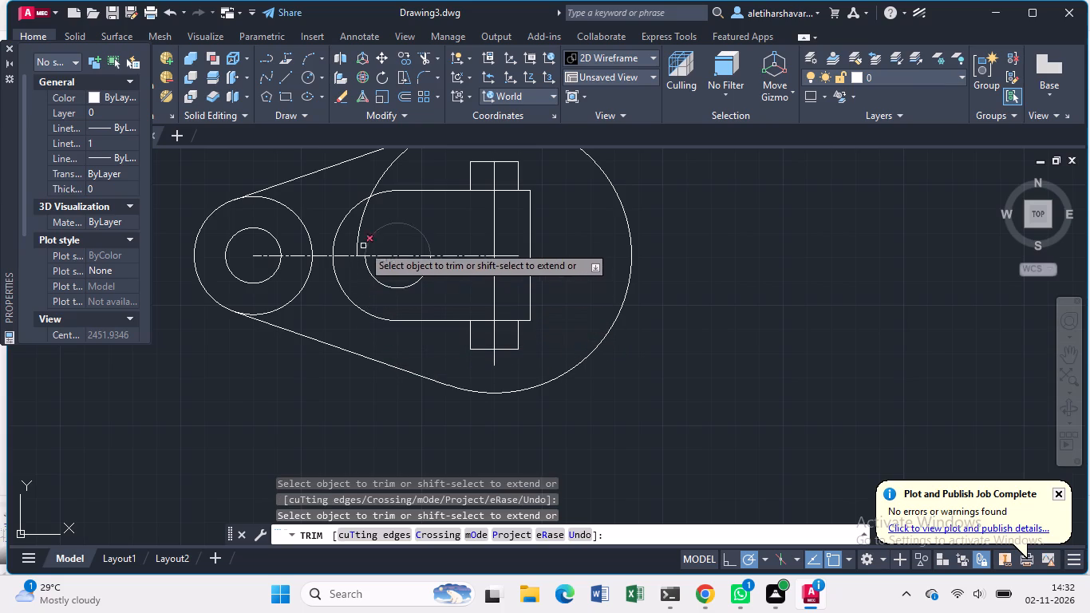
click(357, 231)
click(374, 184)
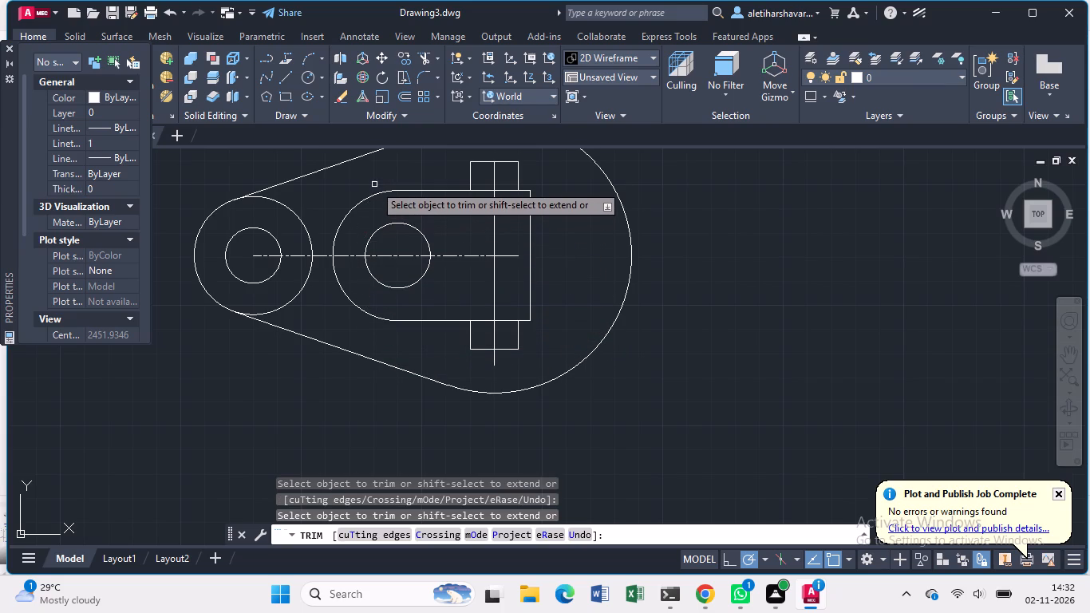
Trim away the whole vertical line through the projections and the horizontal centre line's end beyond it.
scroll(418, 259, down, 1)
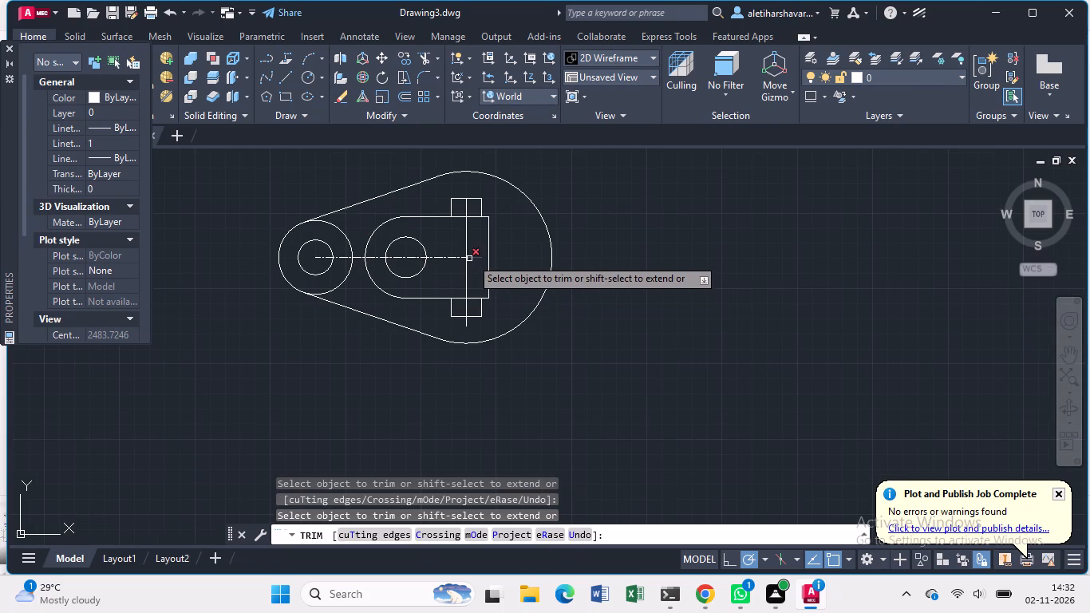
click(467, 271)
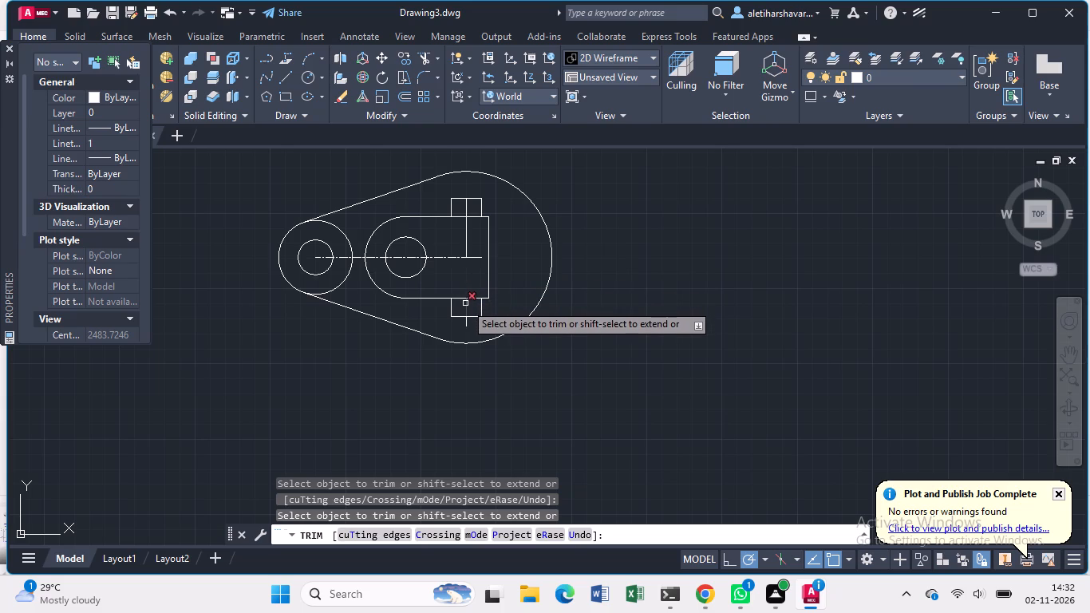
click(465, 304)
click(464, 323)
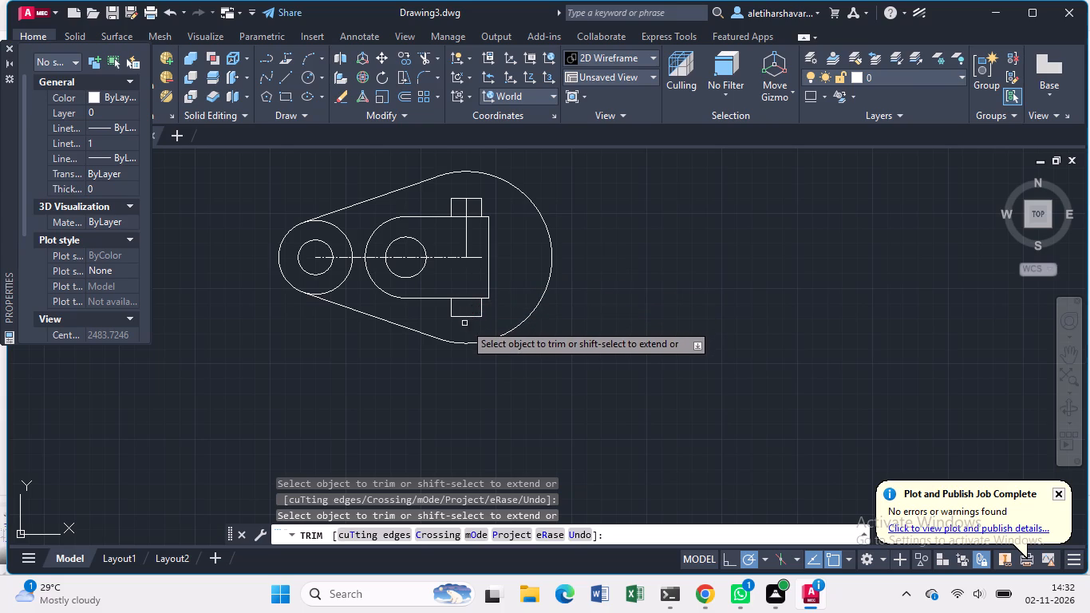
click(473, 258)
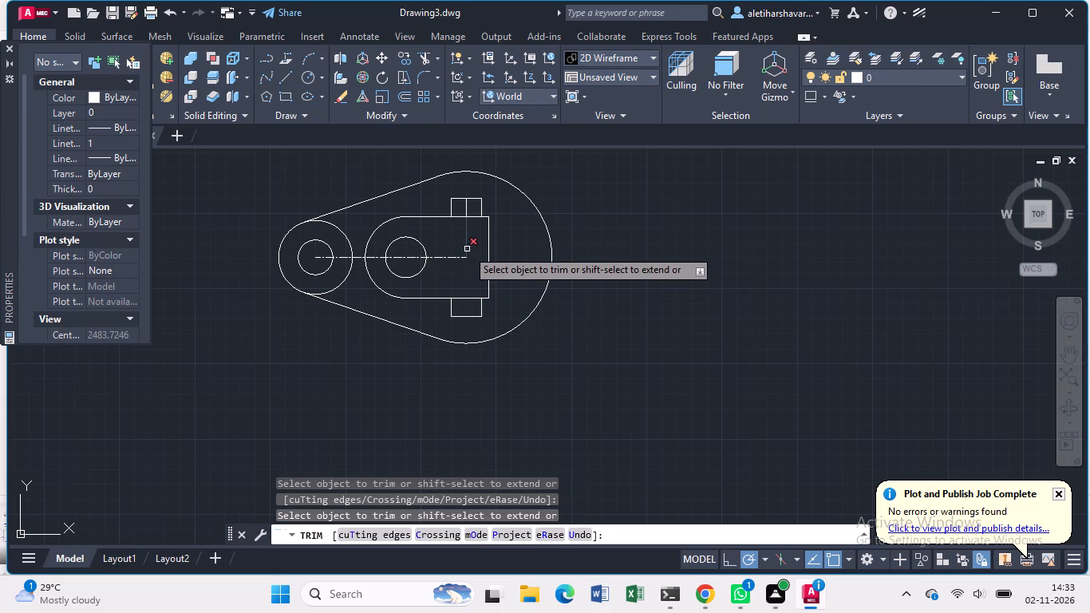
click(467, 249)
click(468, 208)
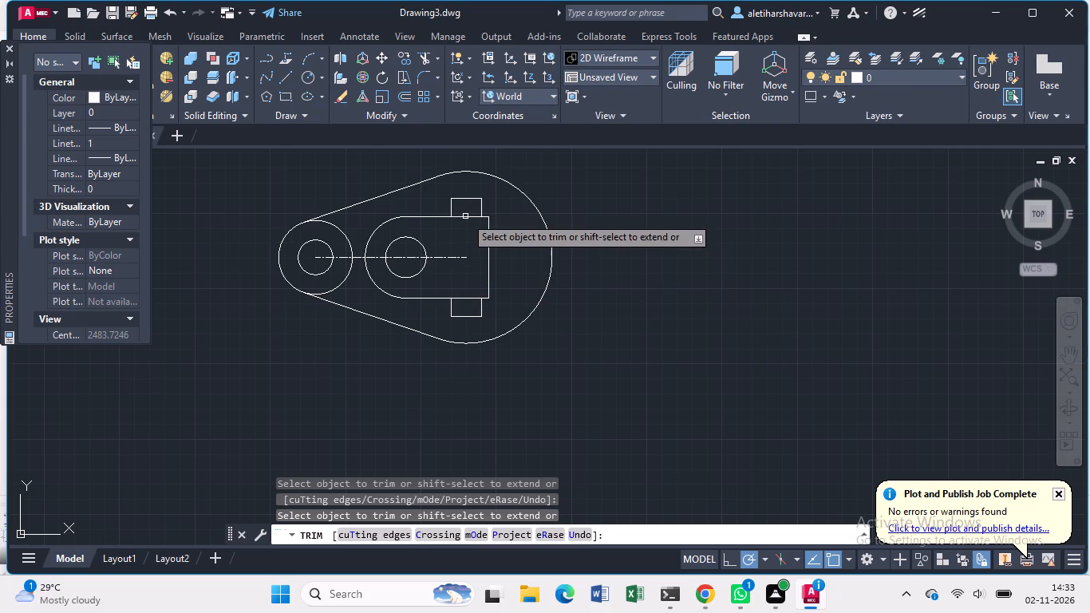
Trim away every remaining piece of the horizontal centre line, from the block through to the 11.5 radius circle.
click(456, 259)
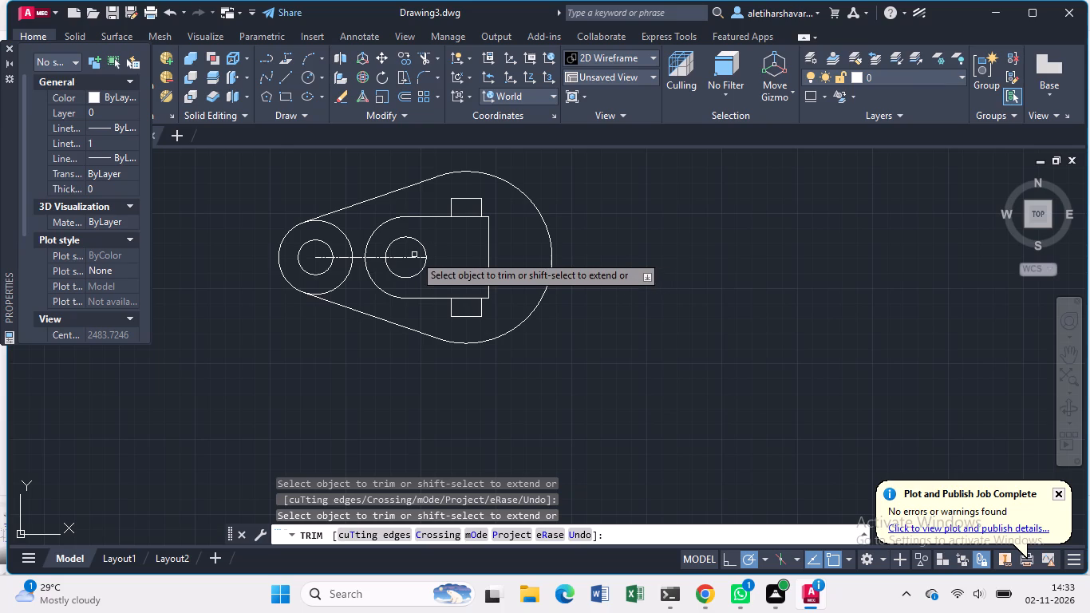
click(413, 258)
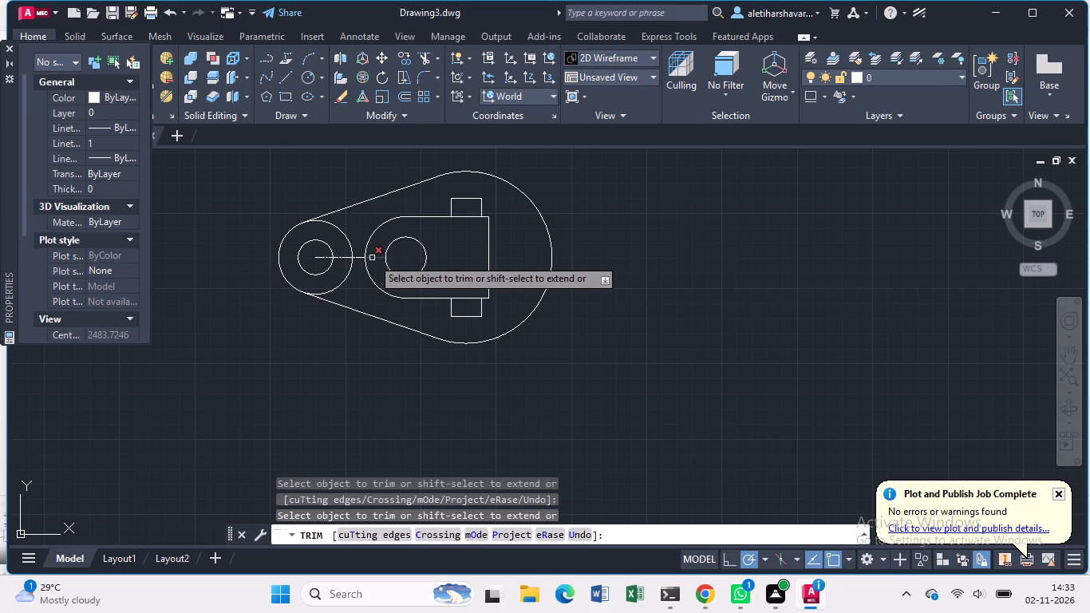
click(371, 258)
click(358, 256)
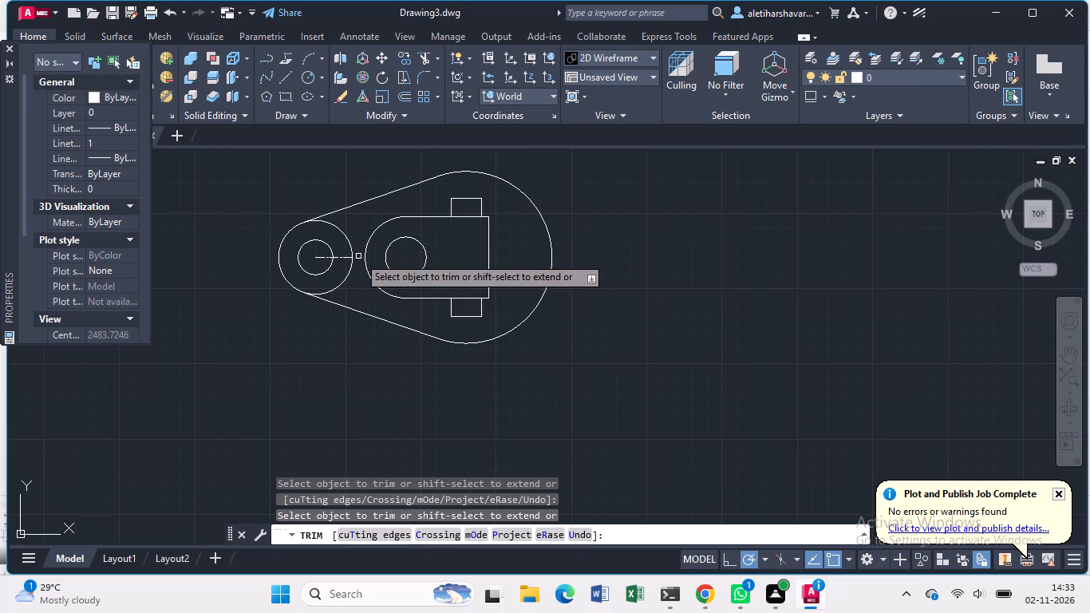
click(344, 256)
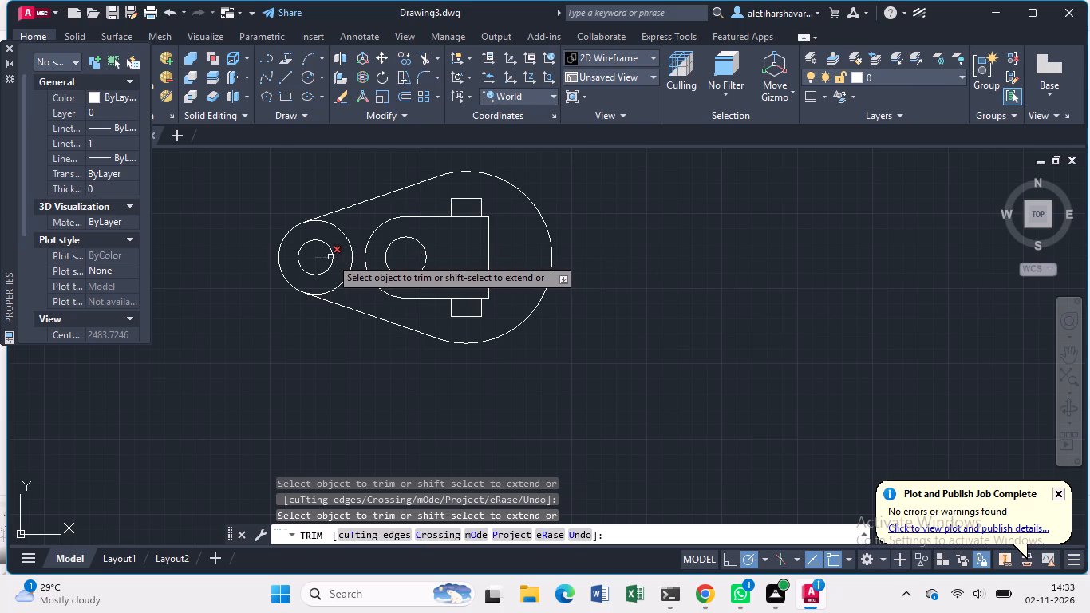
click(328, 257)
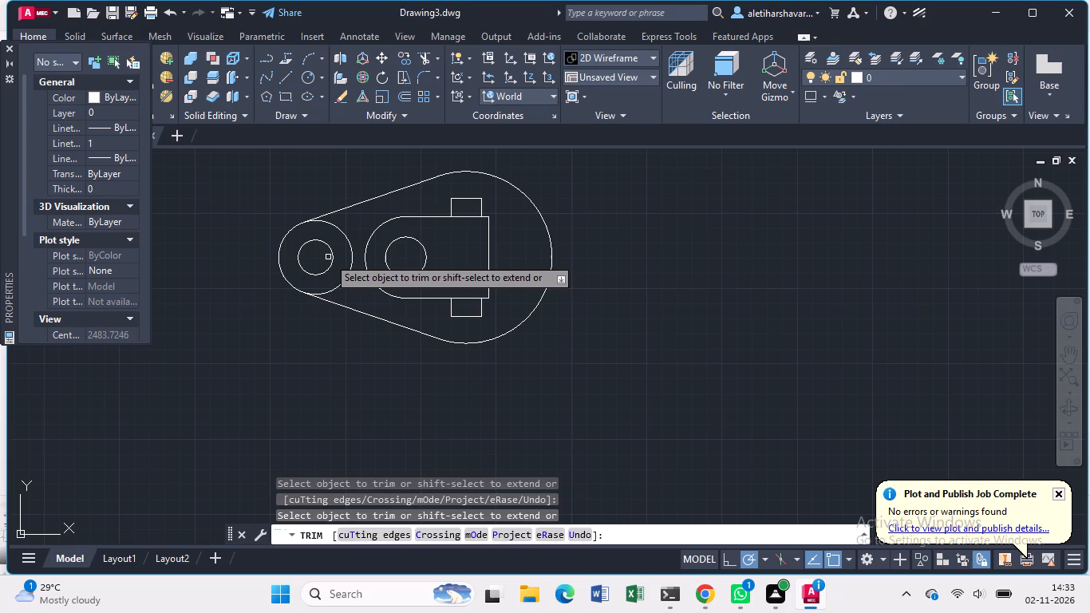
key(Escape)
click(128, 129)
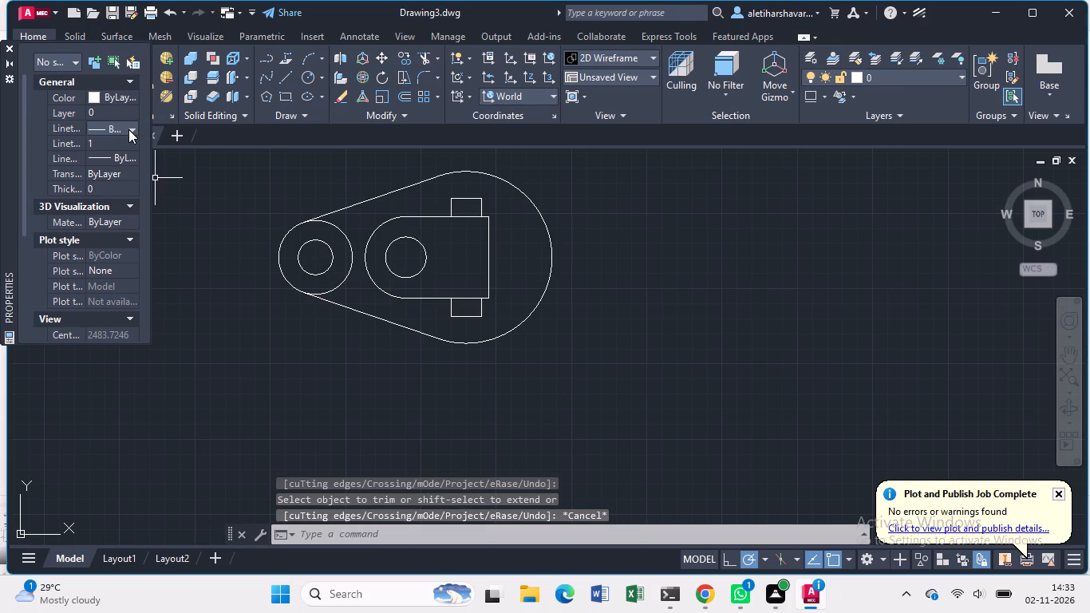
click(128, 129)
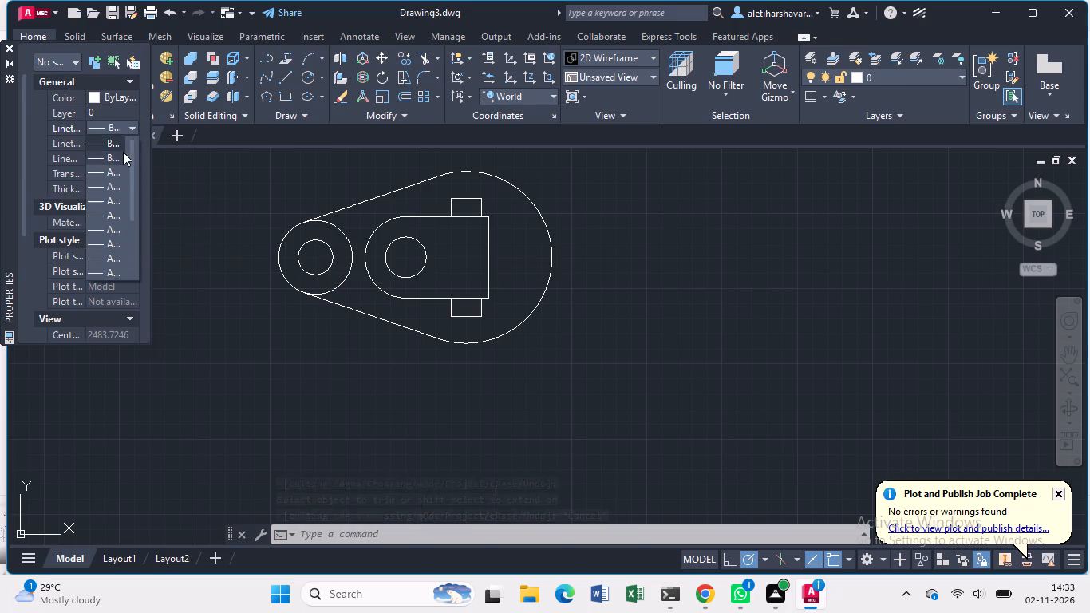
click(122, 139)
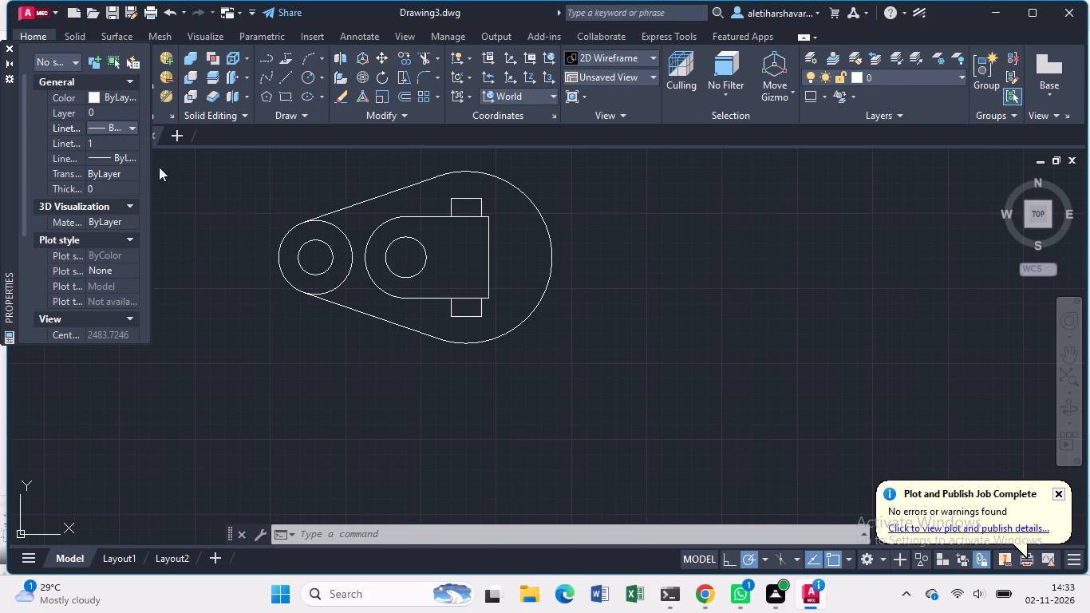
Close the Properties palette.
click(7, 45)
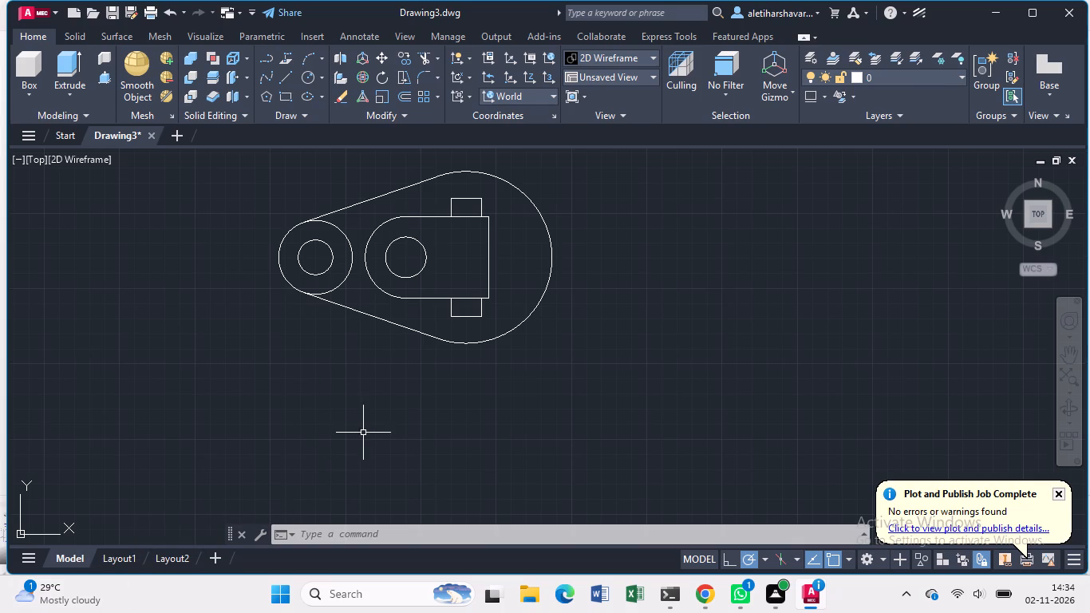
Join all the outline segments of the part drawing into polylines.
click(567, 168)
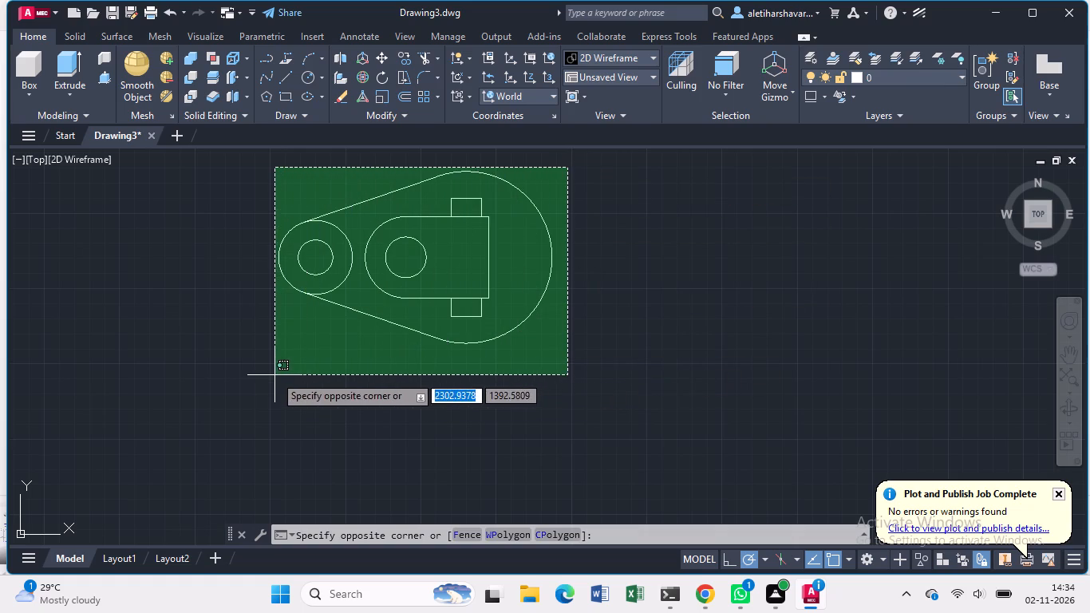
click(274, 375)
key(j)
key(Return)
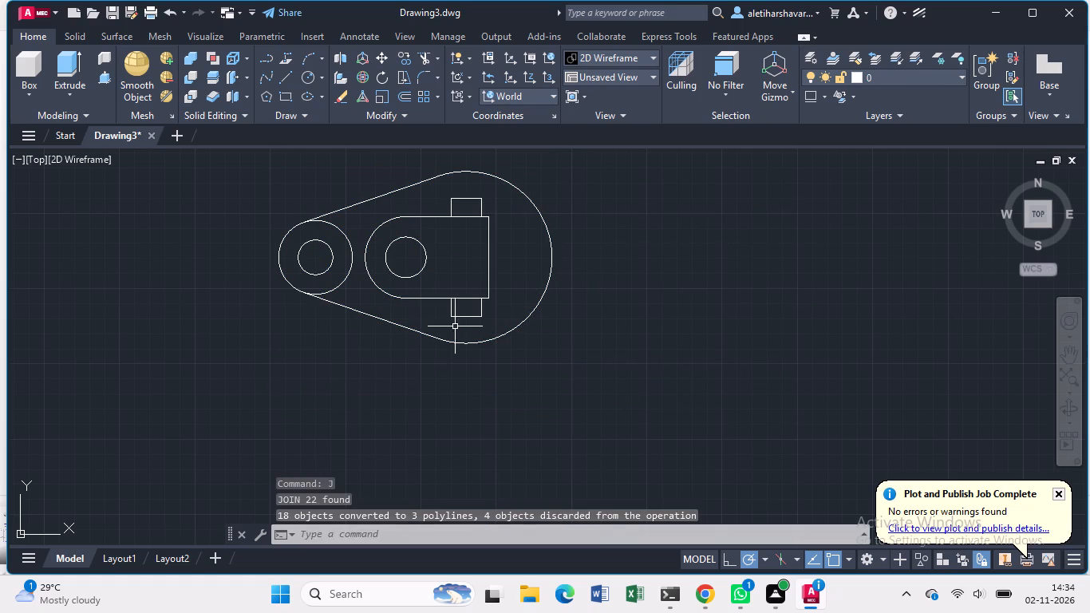
Presspull the base area between the outer outline and the block-with-projections profile to a height of 25.
middle_drag(454, 326, 458, 389)
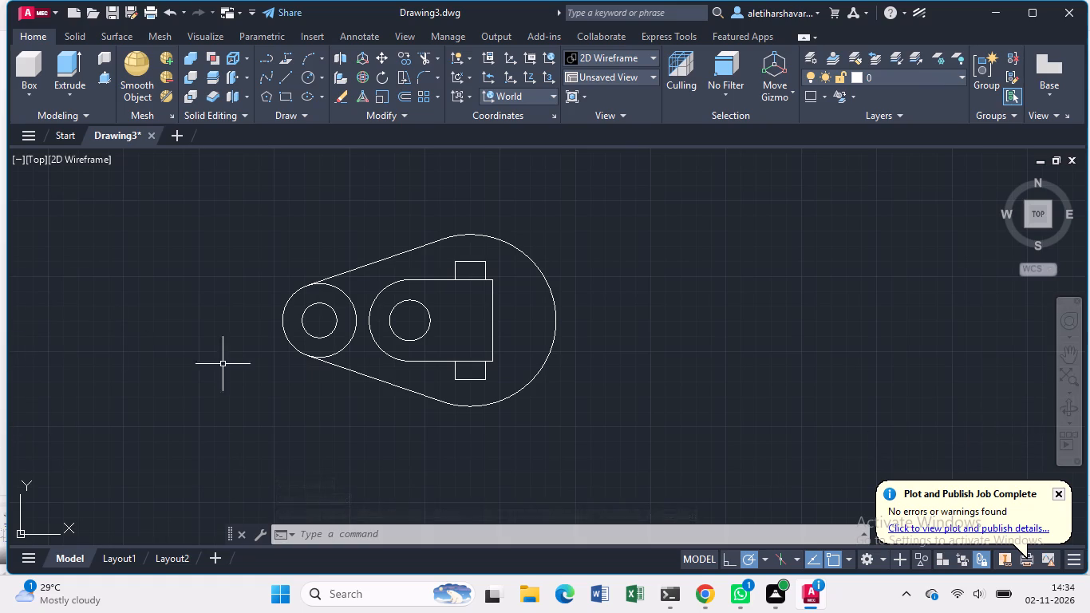
click(1060, 413)
drag(594, 422, 591, 417)
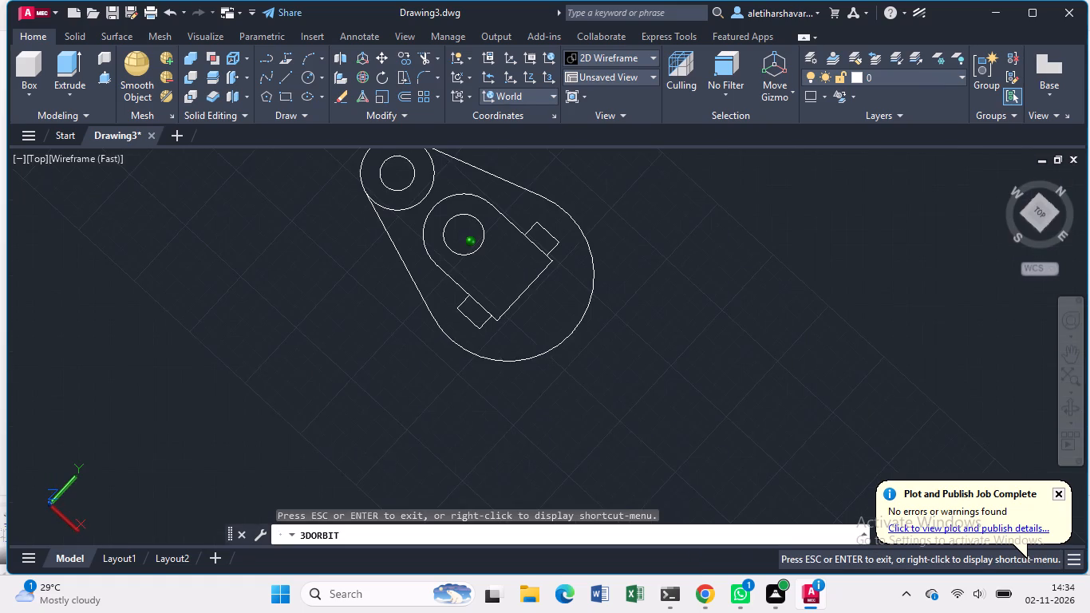
drag(591, 417, 657, 336)
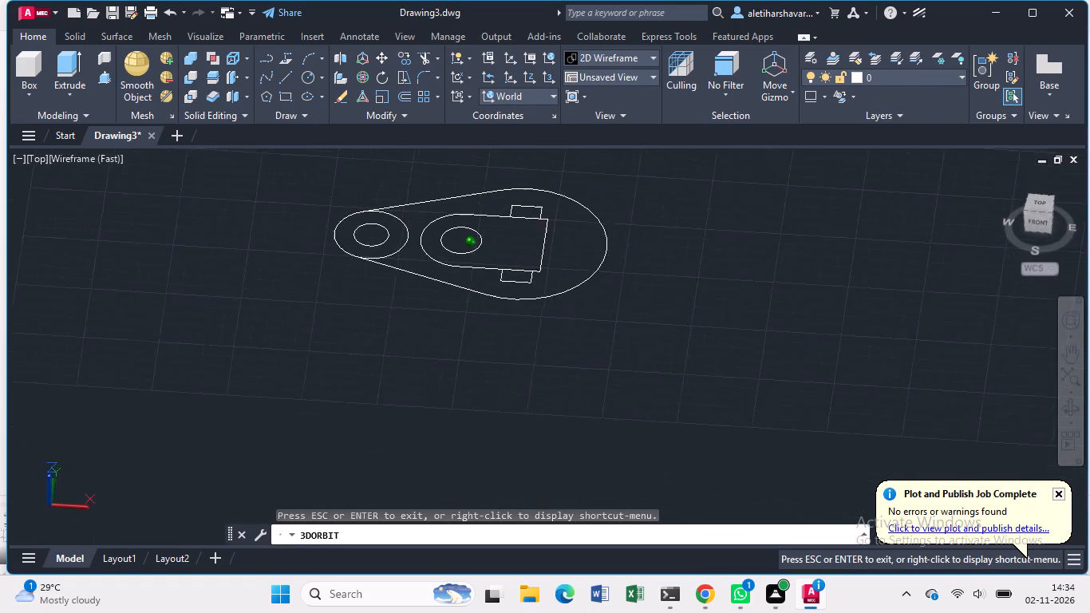
drag(657, 336, 671, 318)
middle_drag(664, 320, 720, 365)
drag(675, 347, 678, 332)
key(Escape)
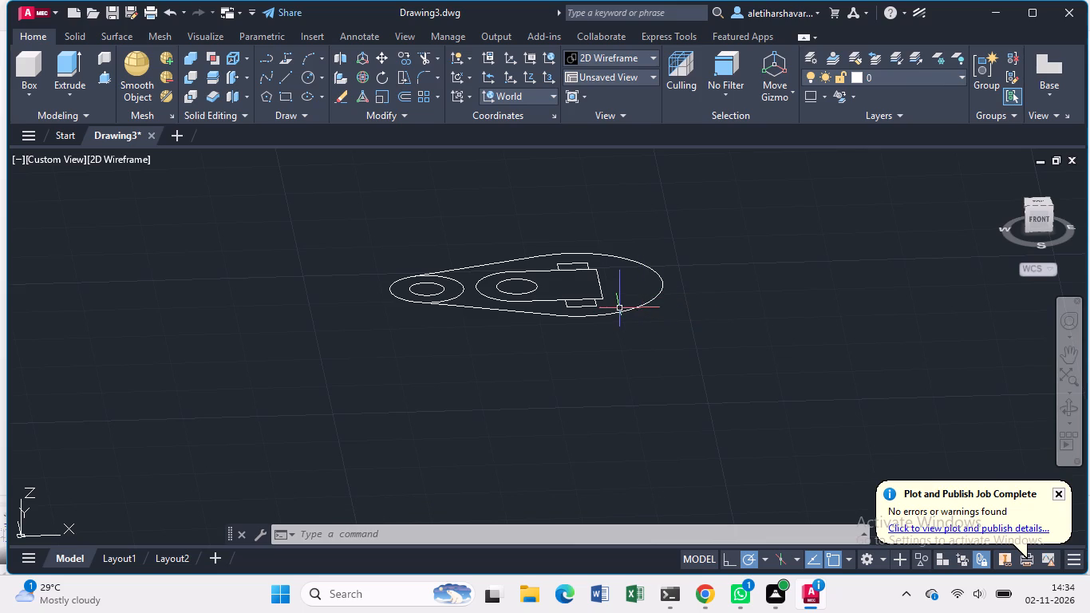
click(103, 75)
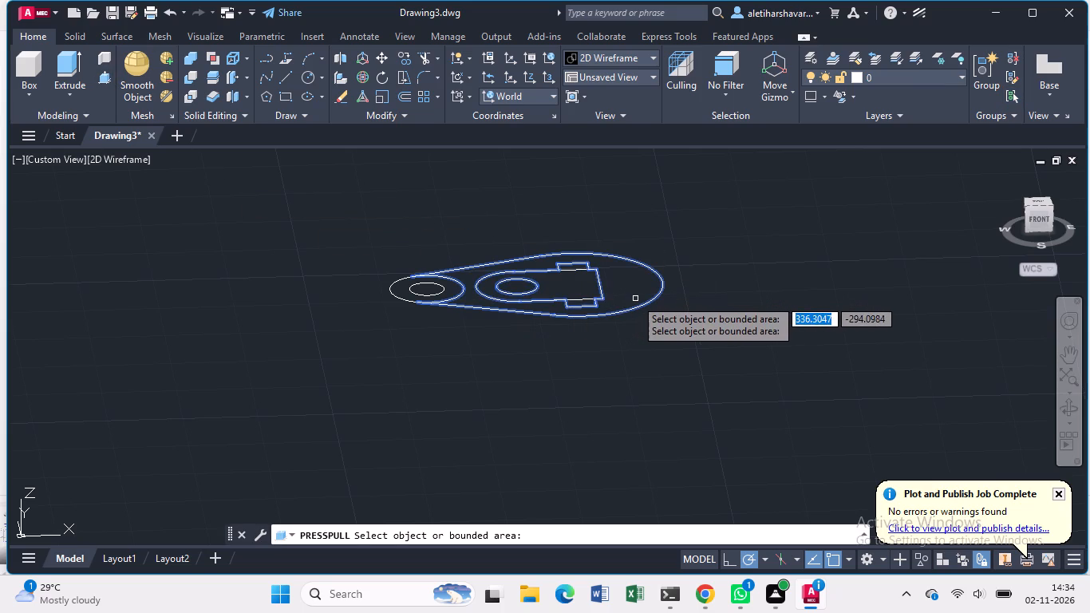
click(635, 299)
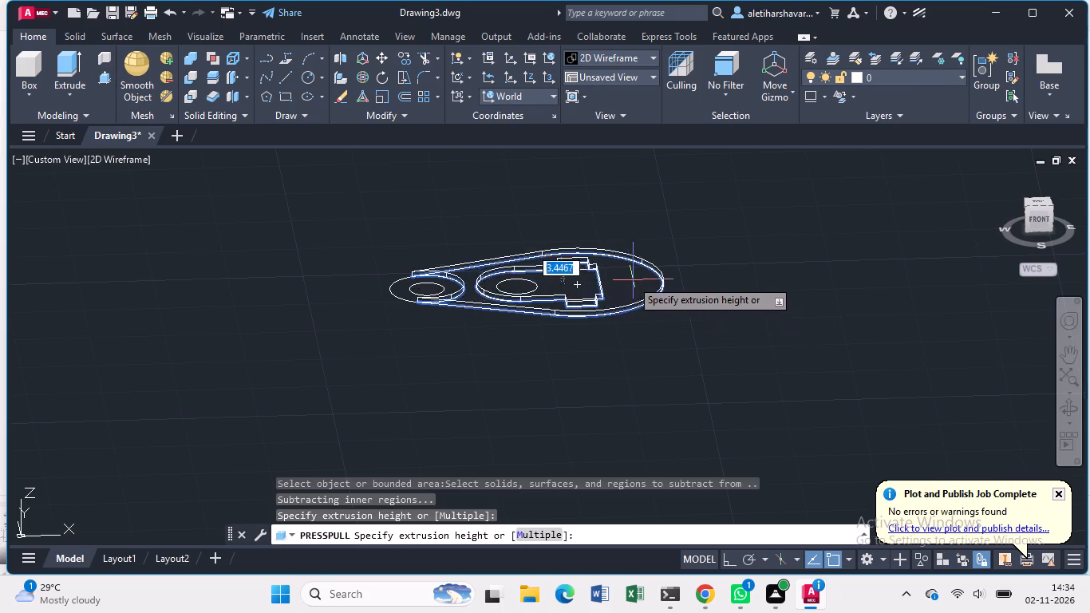
key(2)
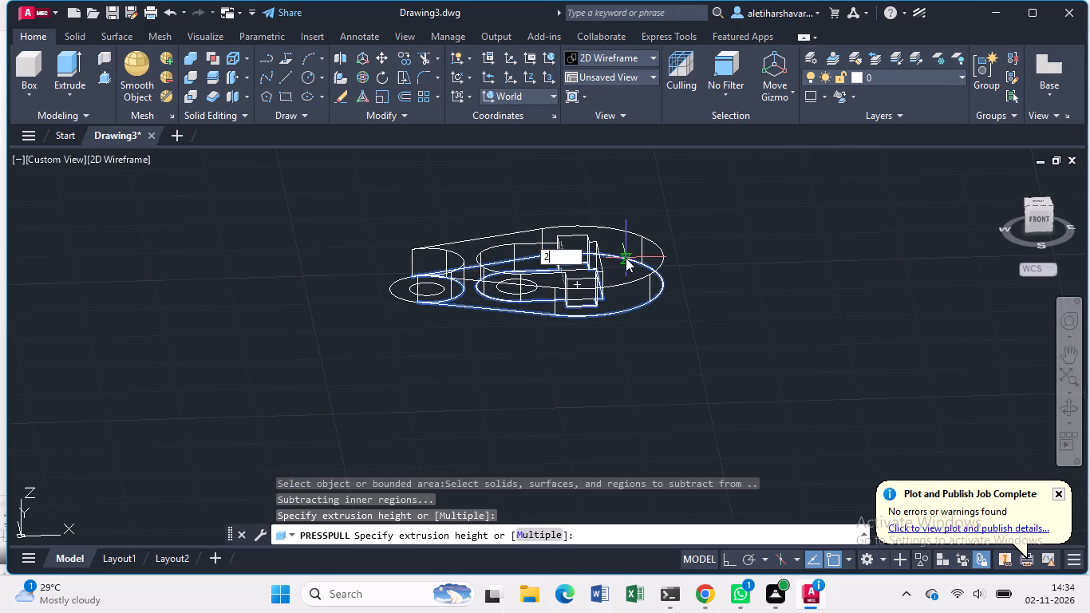
key(5)
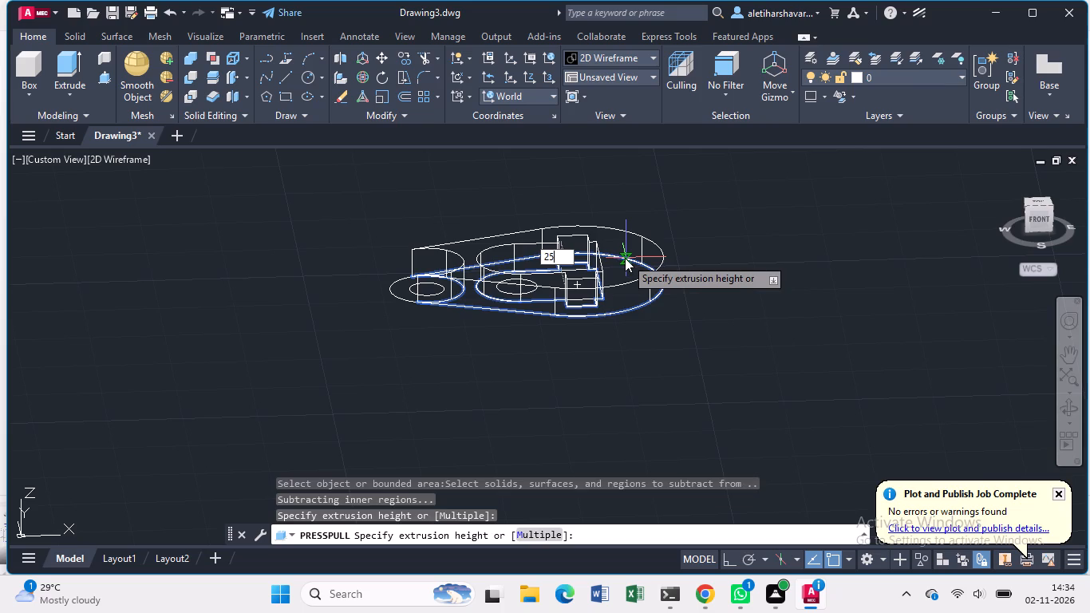
key(Return)
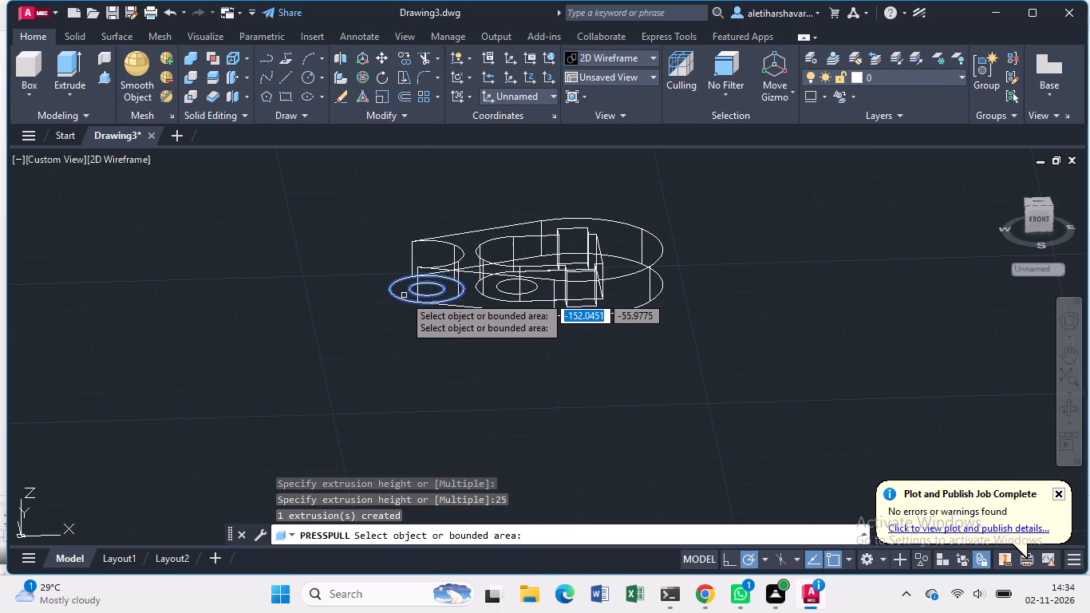
Presspull the ring between the two concentric circles at the outline's narrow end to a height of 38.
click(404, 295)
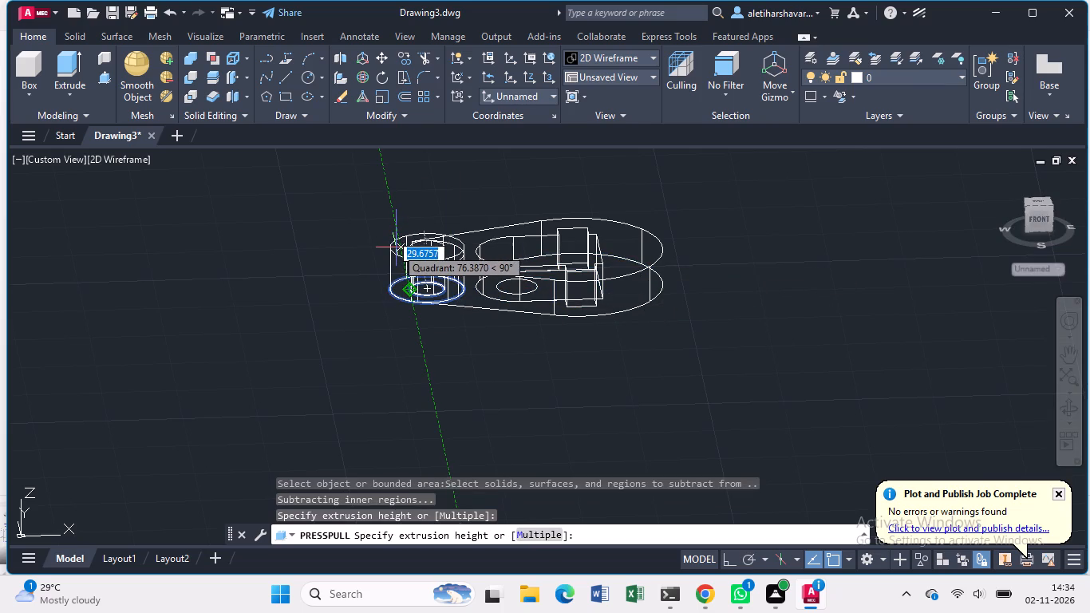
key(3)
key(8)
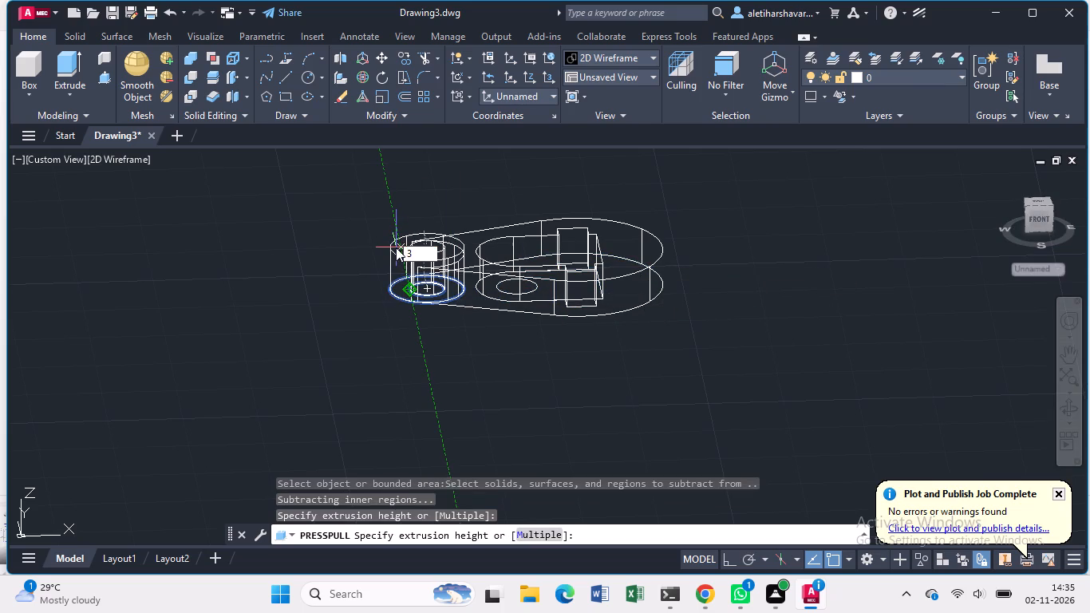
key(Return)
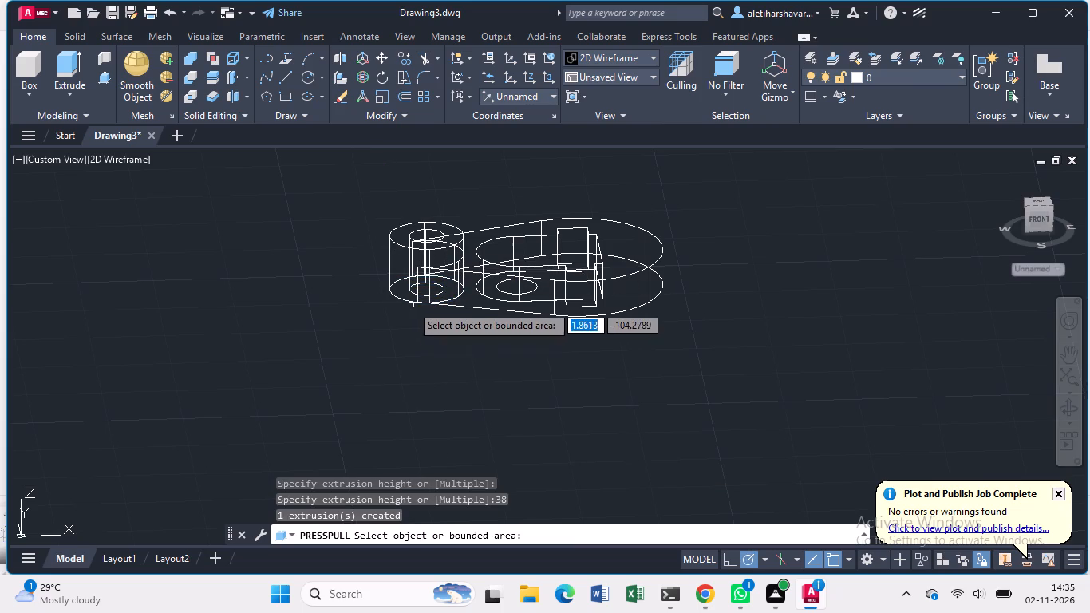
key(Escape)
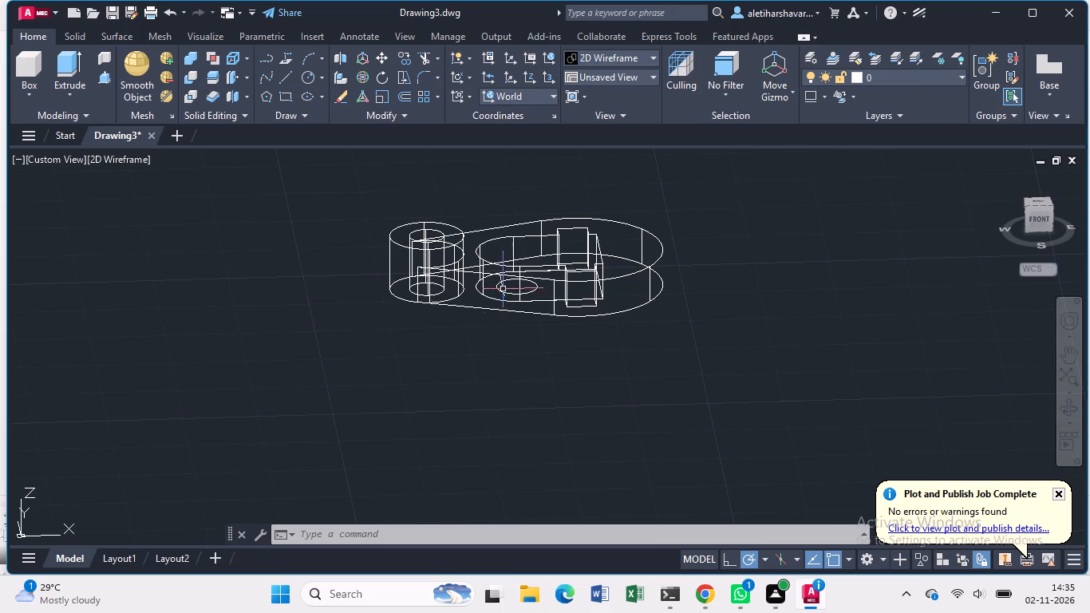
Presspull both small rectangular projections beside the round-ended block to a height of 73.
click(99, 77)
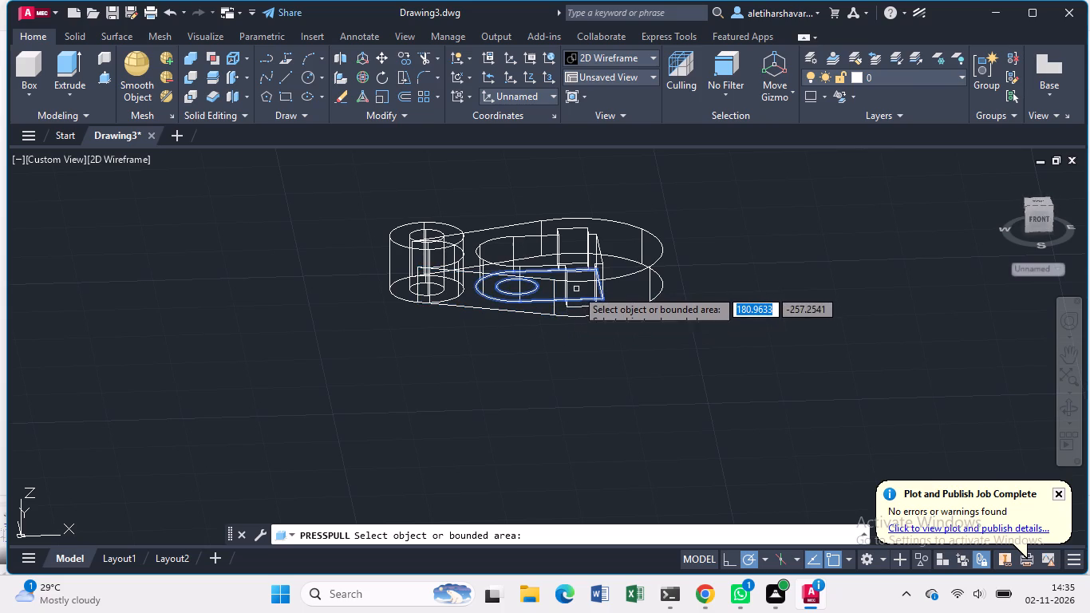
click(576, 289)
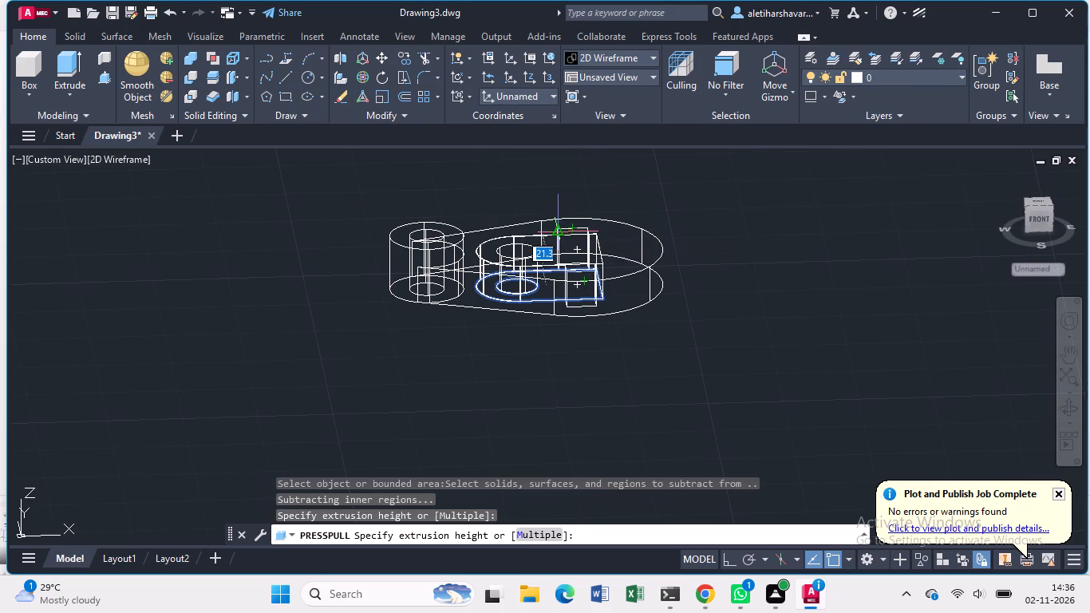
key(Escape)
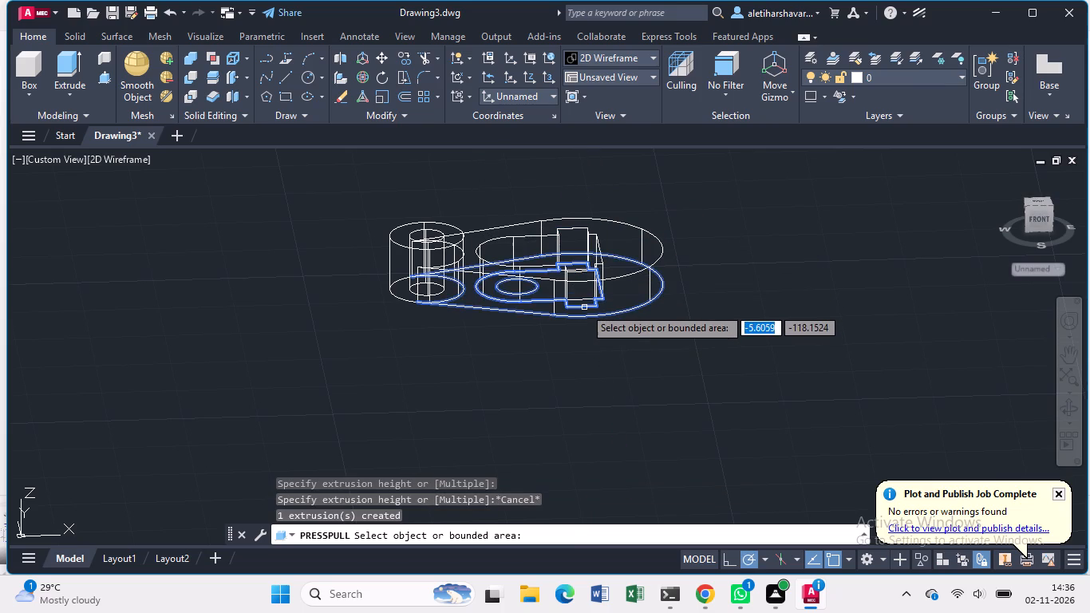
click(583, 305)
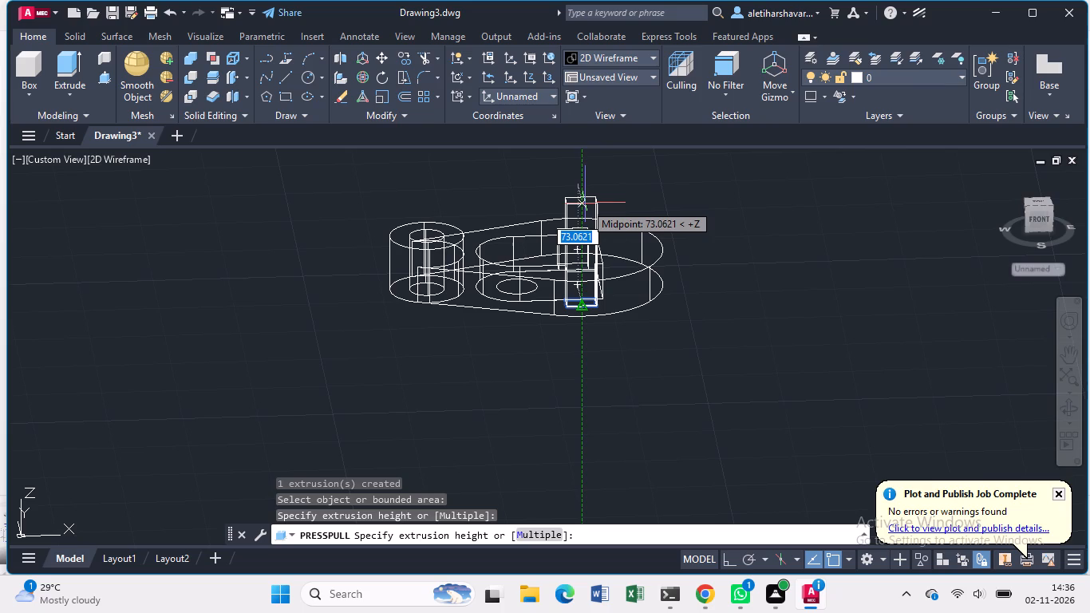
text(73)
key(Return)
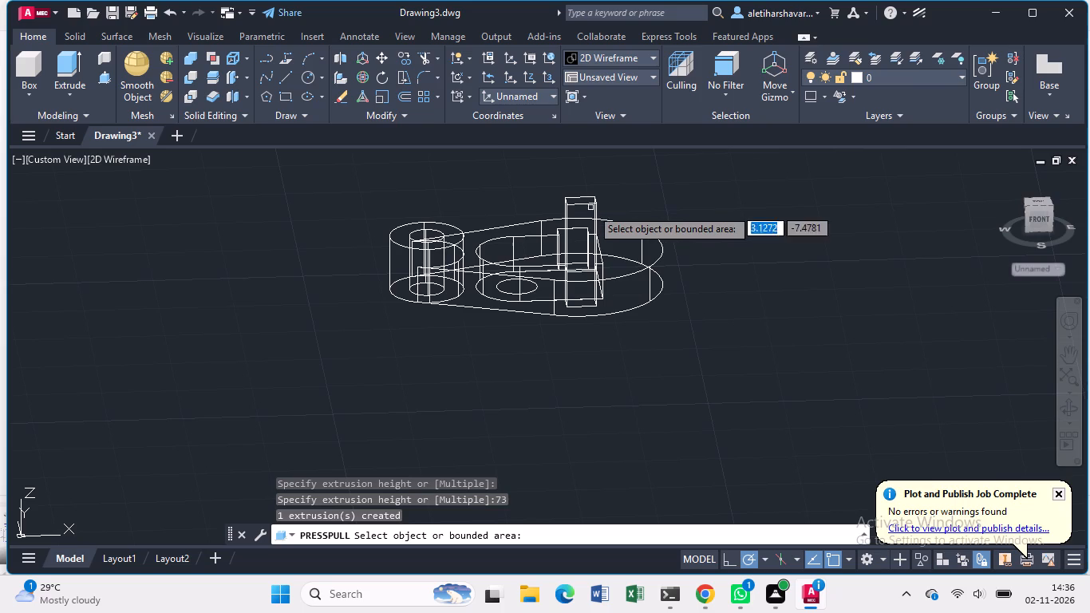
click(572, 263)
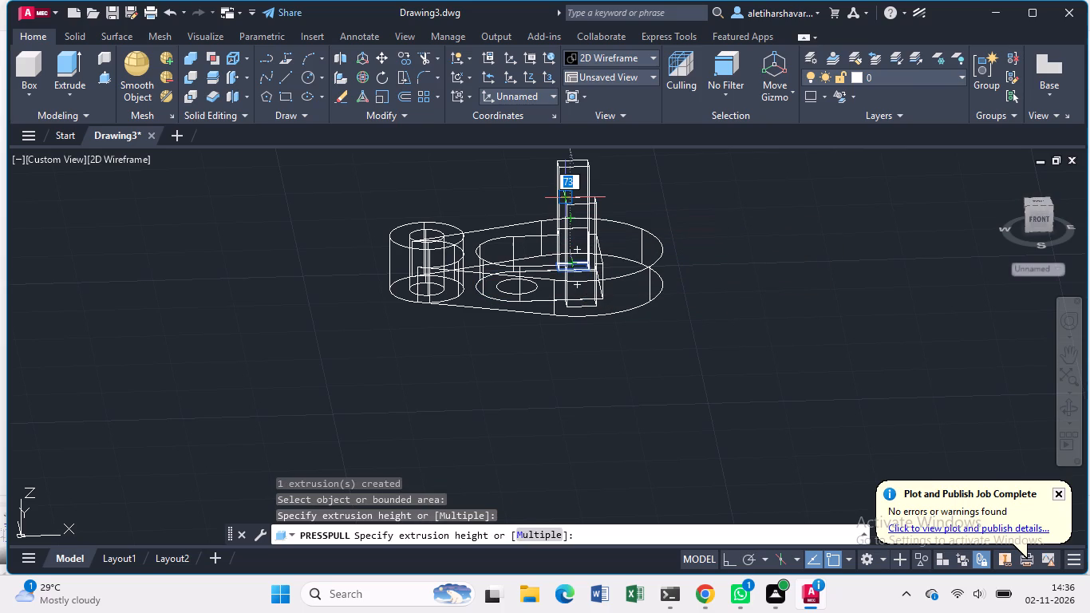
key(7)
key(3)
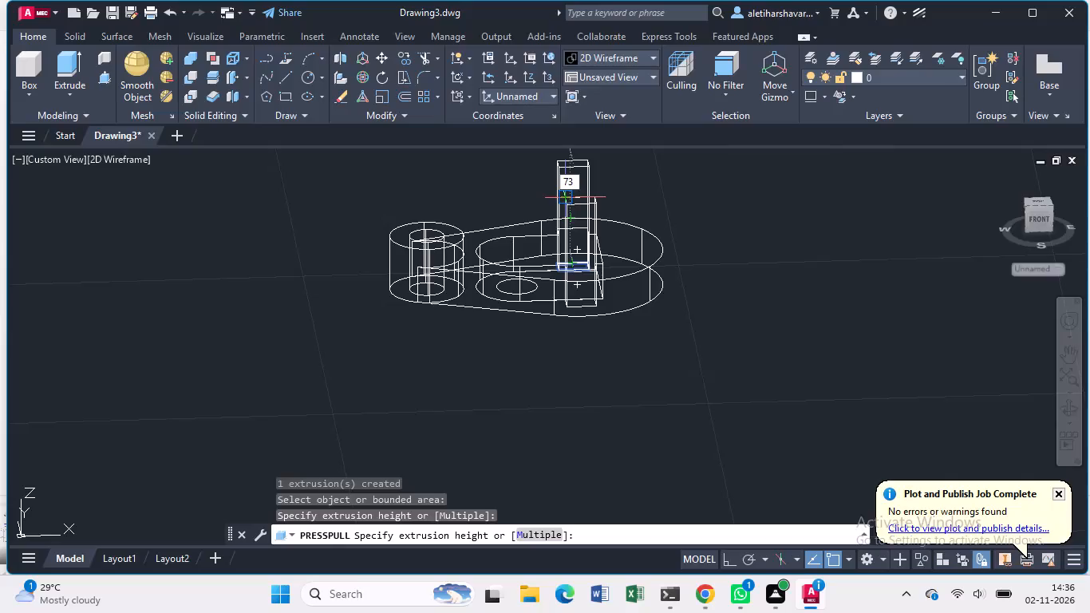
key(Return)
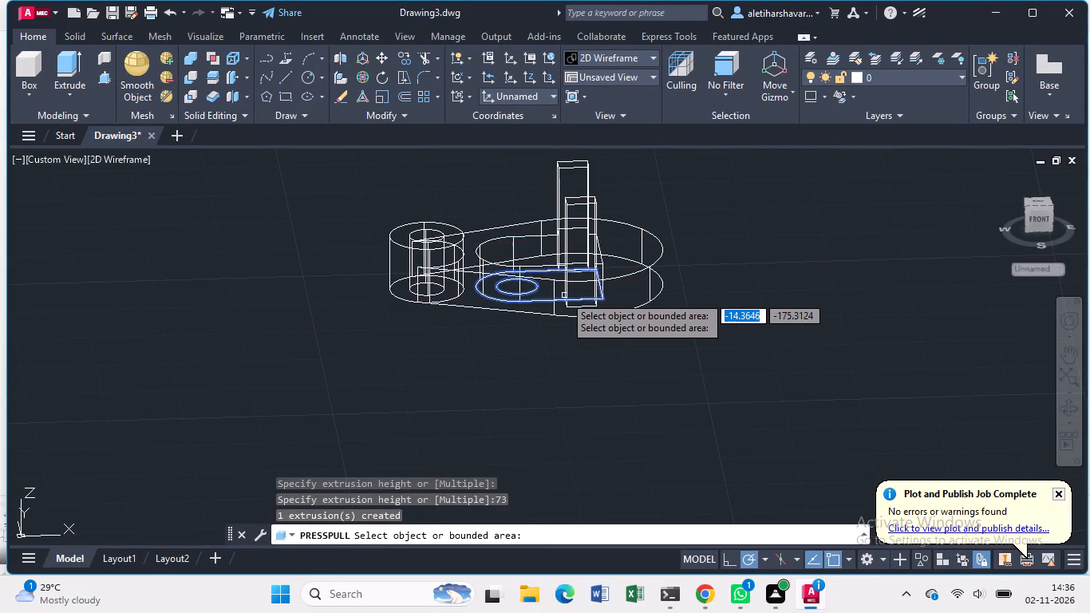
Presspull the round-ended block area around its circular hole to a height of 85.
click(564, 295)
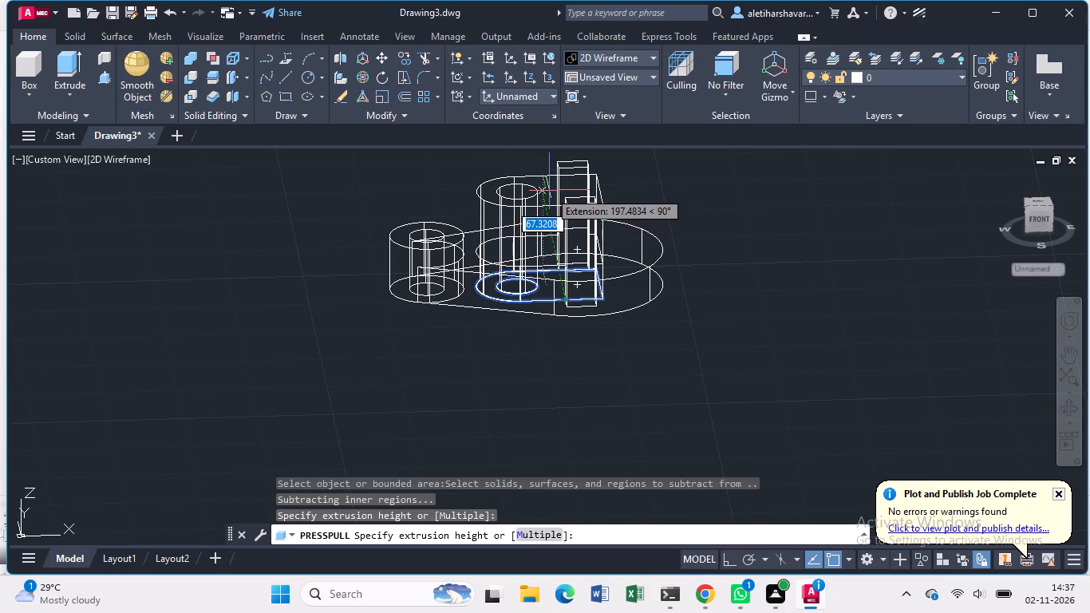
key(8)
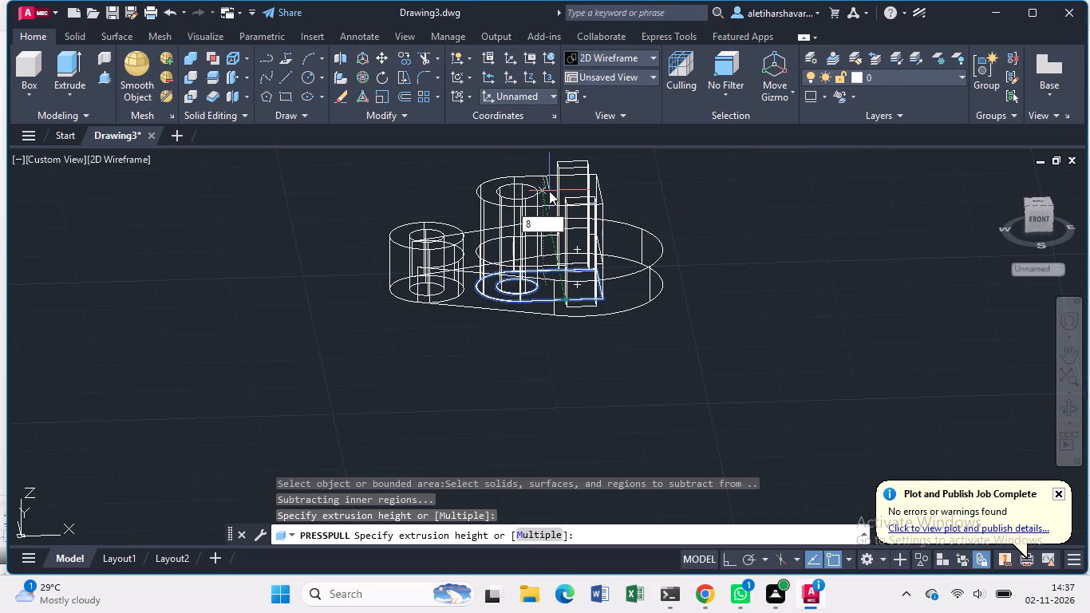
key(5)
key(Return)
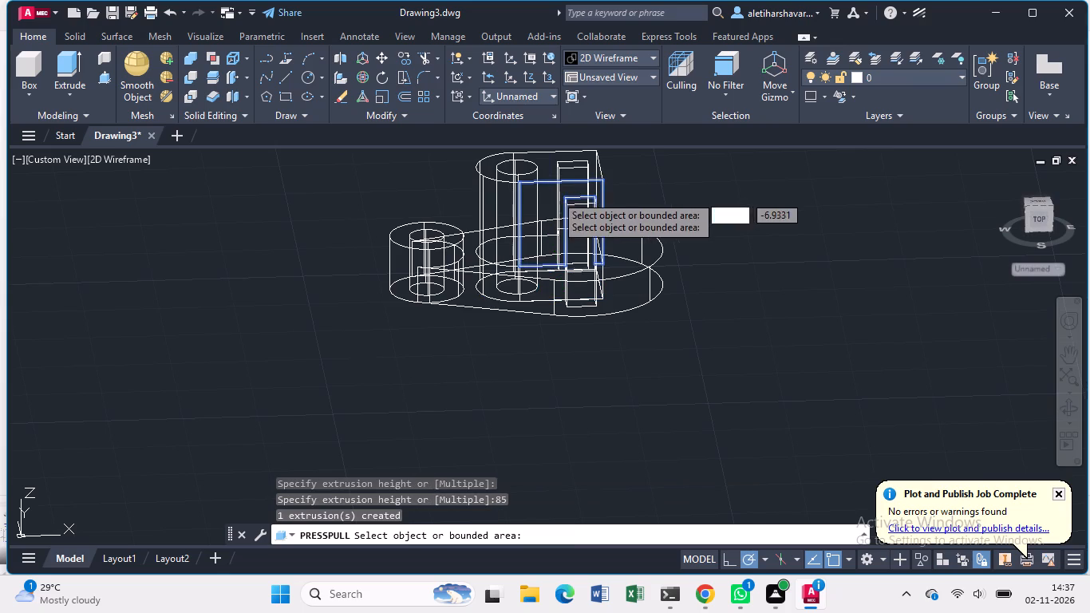
key(Escape)
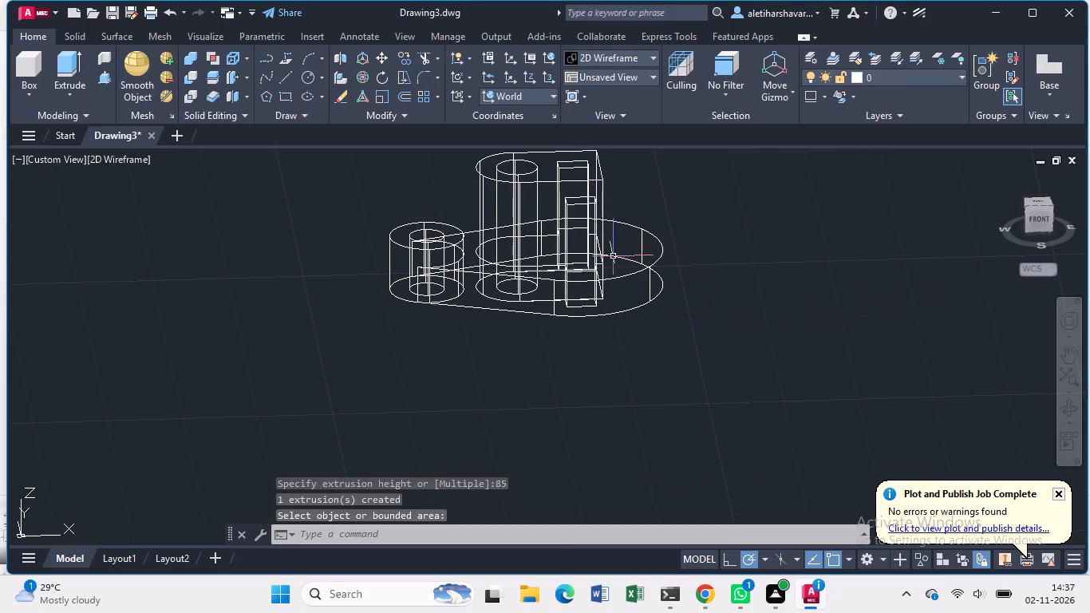
Display the model in the Shades of Gray visual style.
click(105, 160)
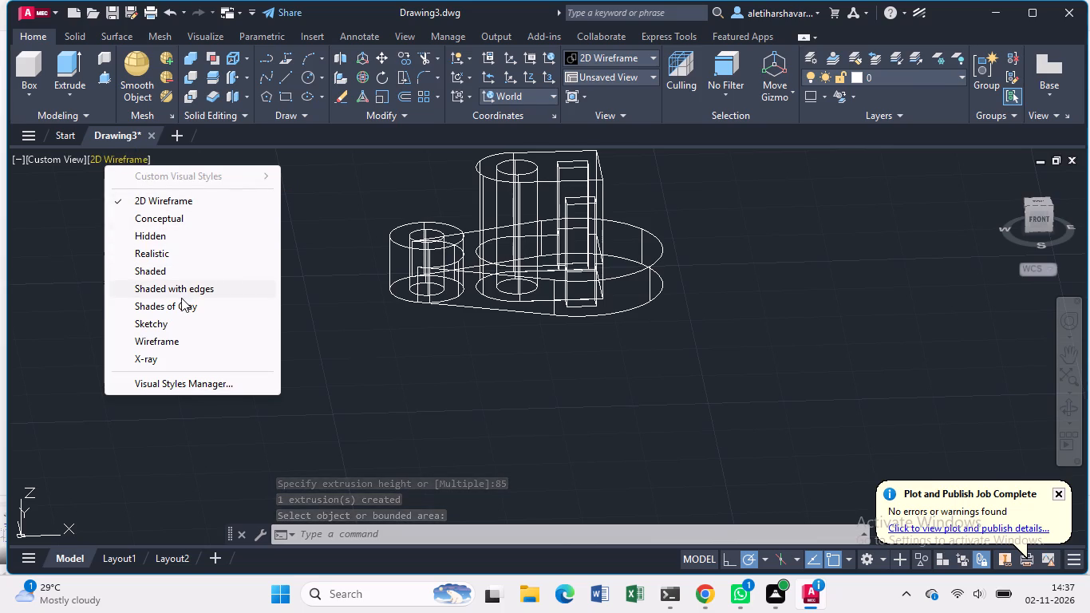
click(185, 306)
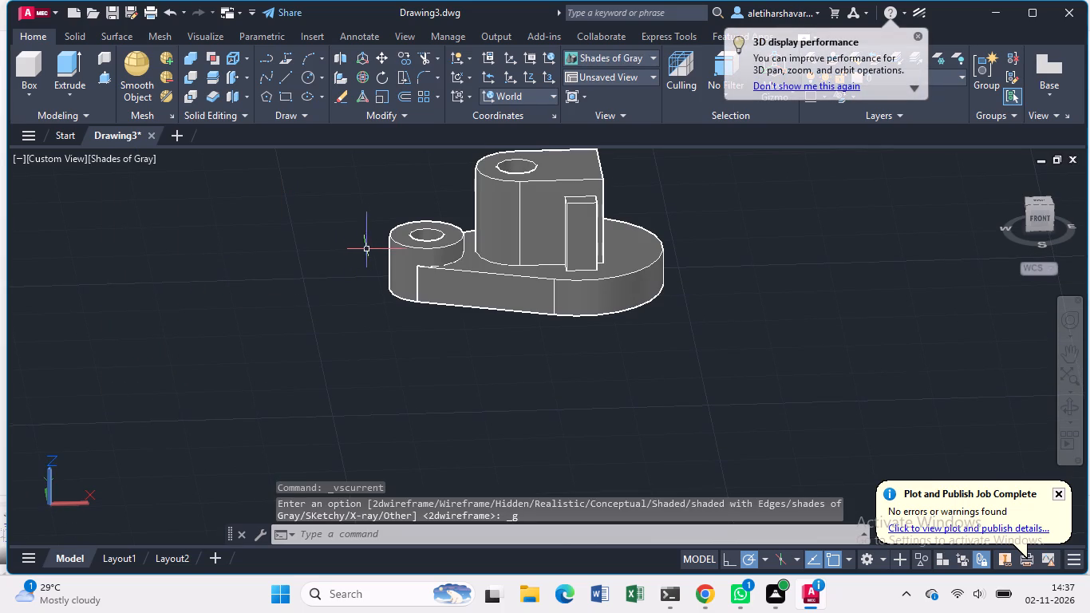
Switch to the Bottom view and orbit the model to examine the underside of the base at an angle.
click(39, 160)
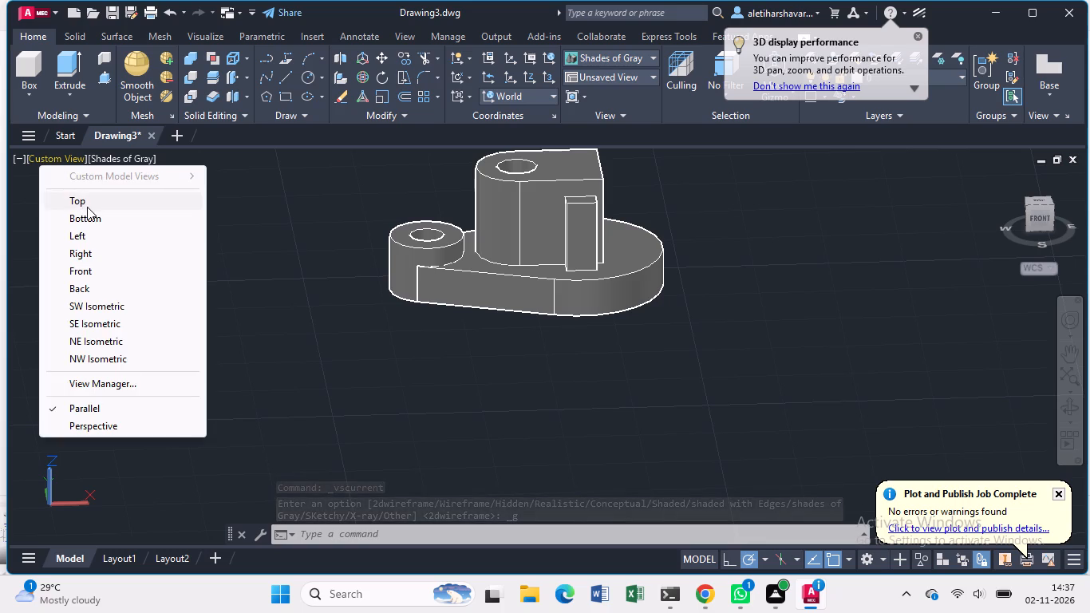
click(90, 213)
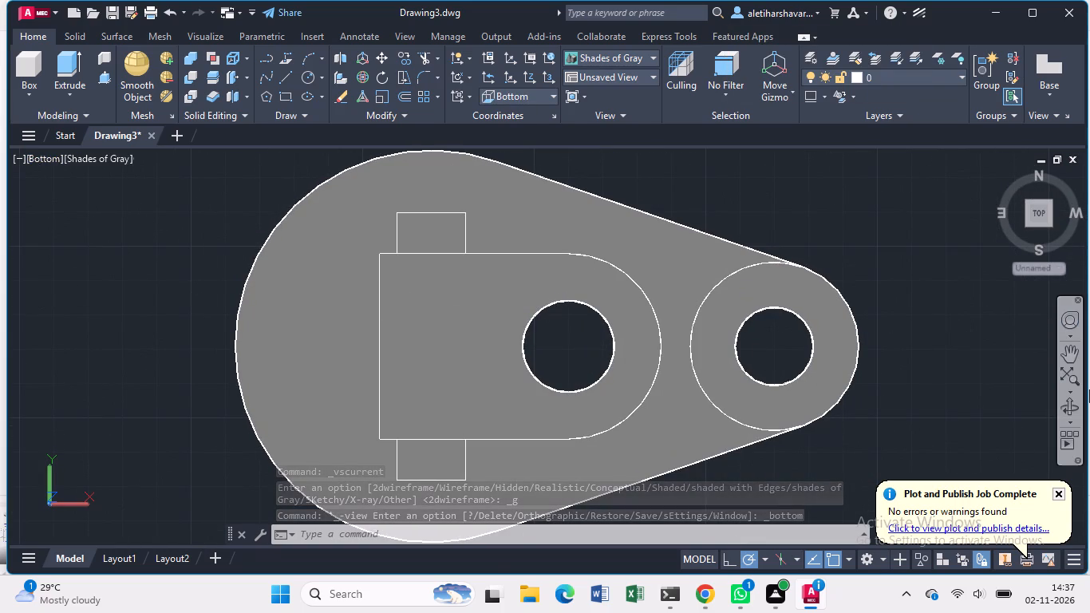
click(1076, 408)
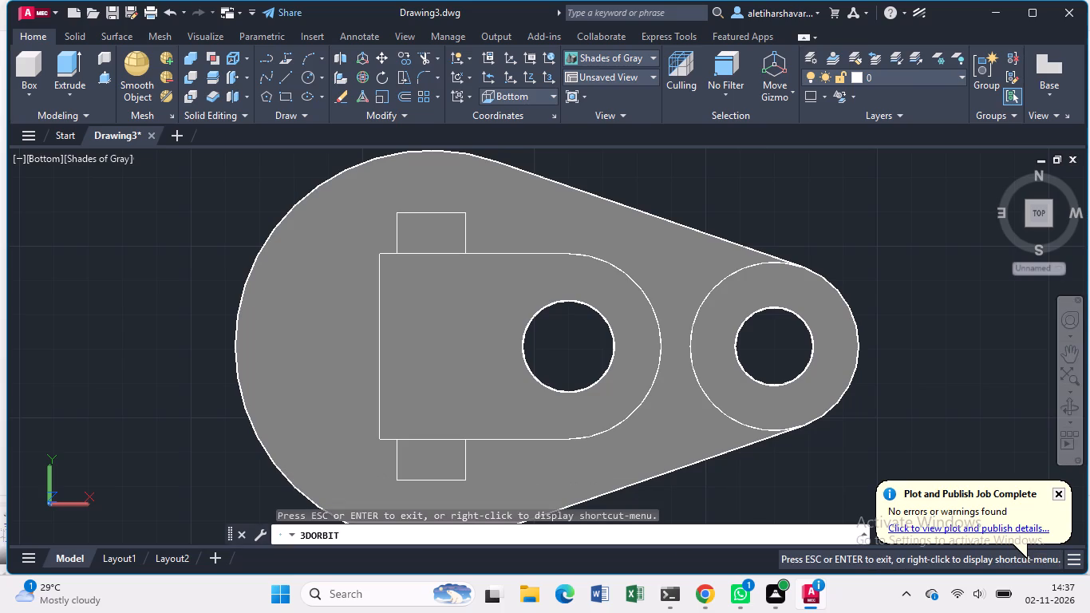
drag(907, 245, 859, 291)
scroll(859, 291, down, 5)
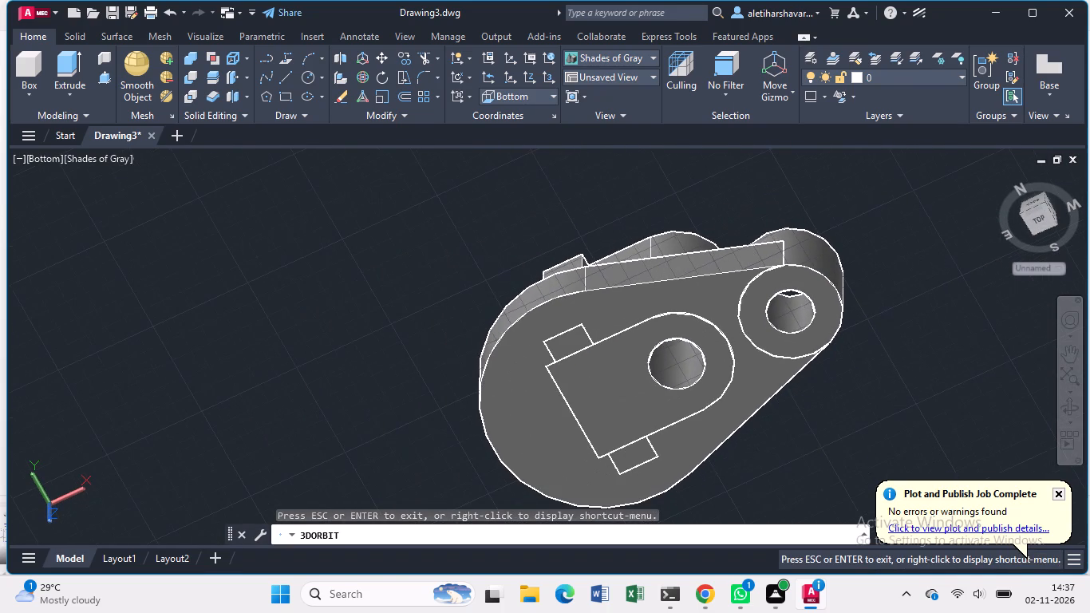
middle_drag(860, 300, 789, 271)
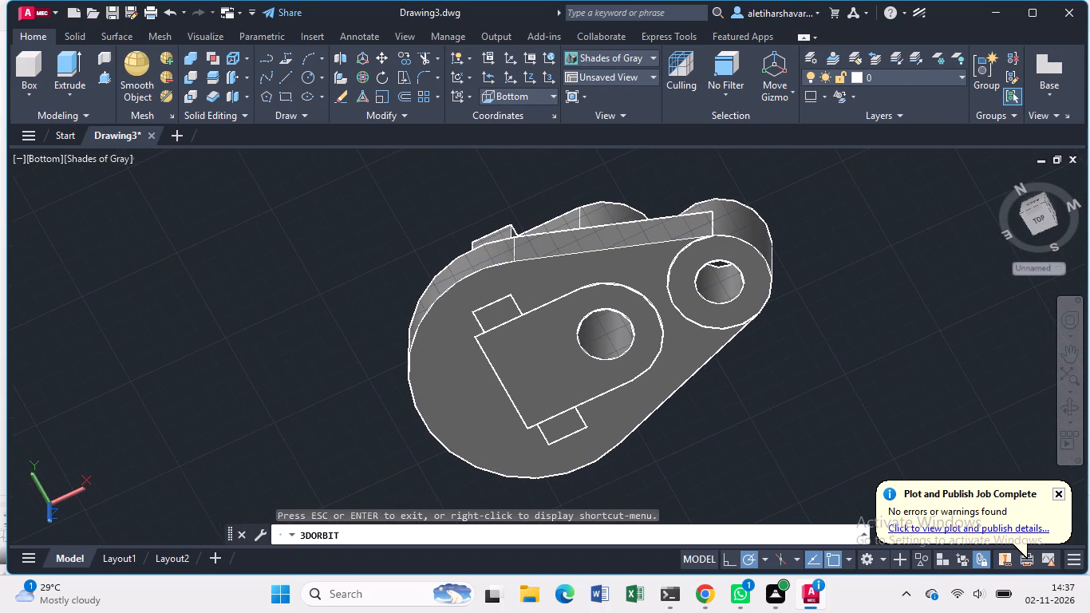
key(Escape)
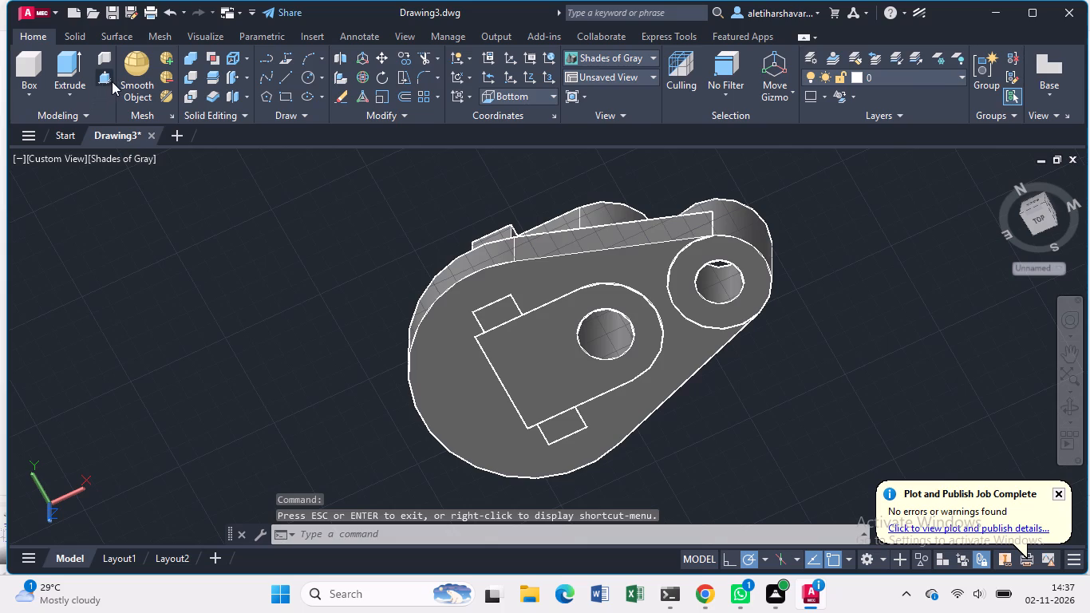
Presspull the round-ended area around the hole on the base's underside by 30 into the part.
click(104, 78)
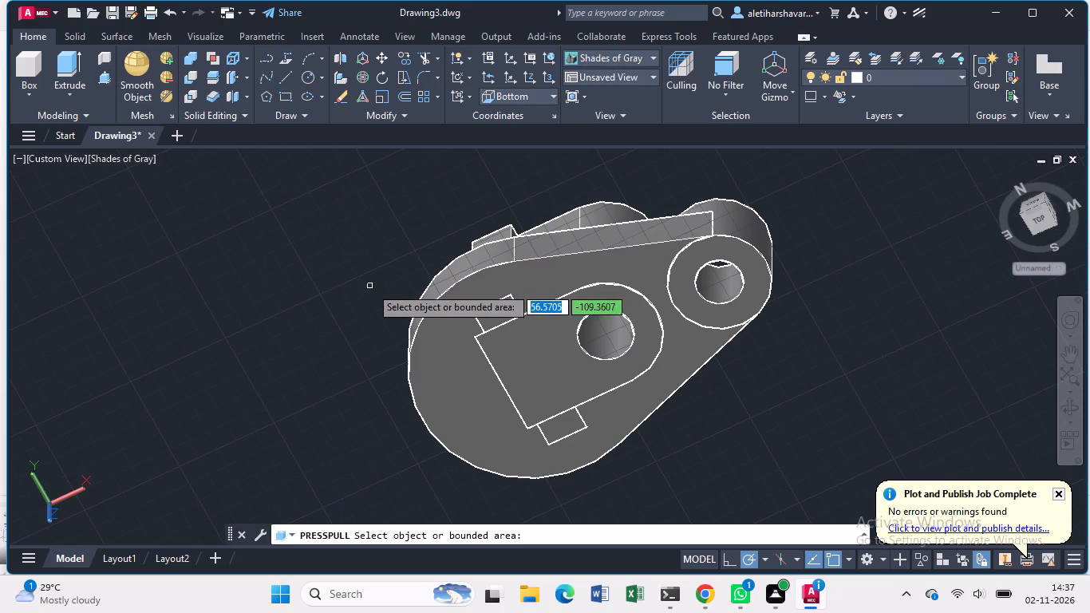
click(510, 358)
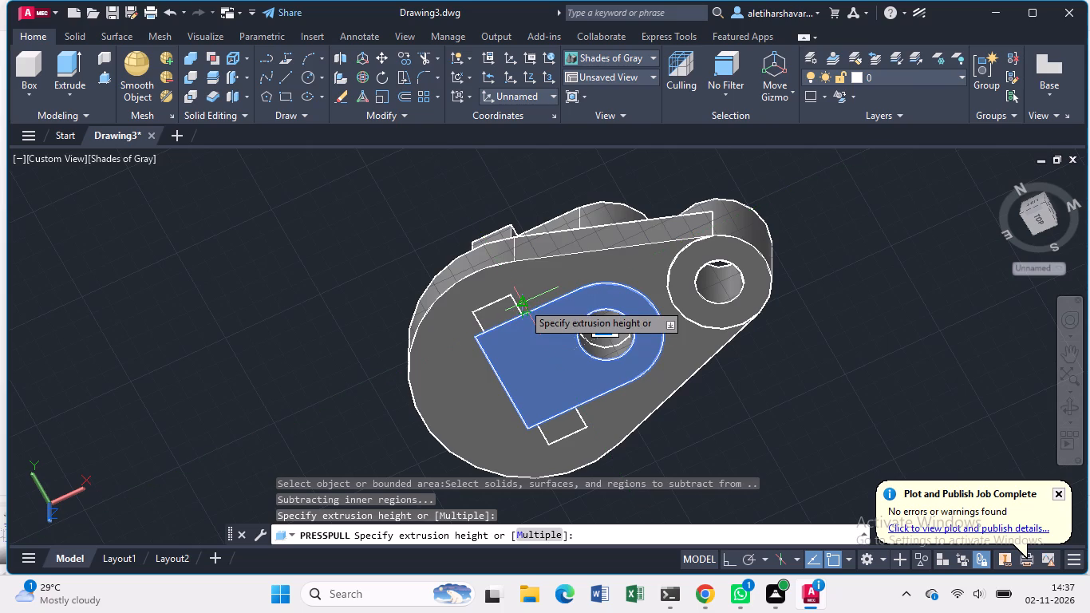
key(3)
key(0)
key(Return)
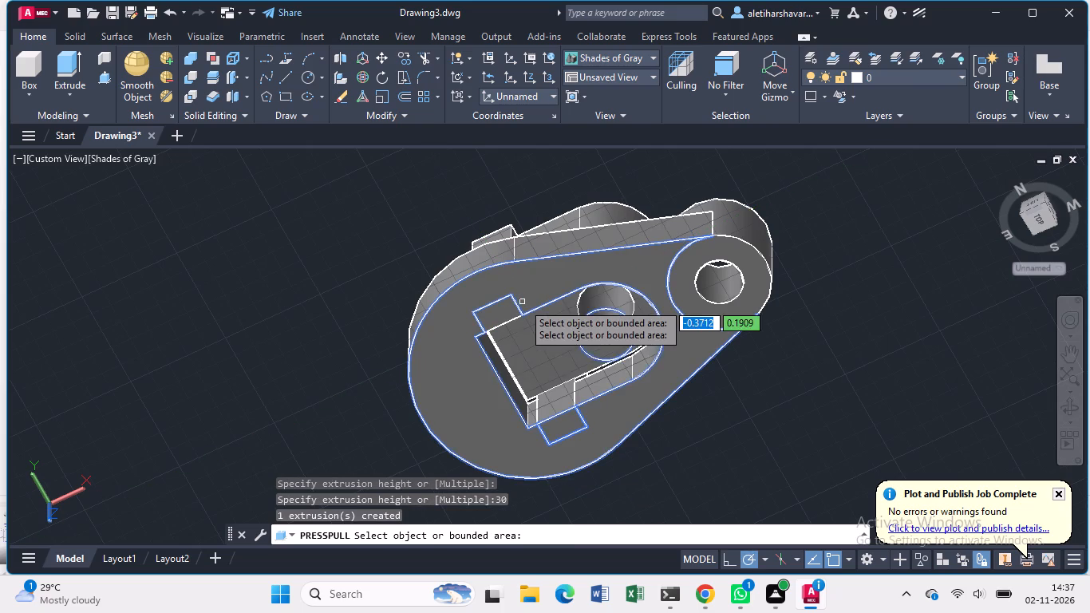
key(Escape)
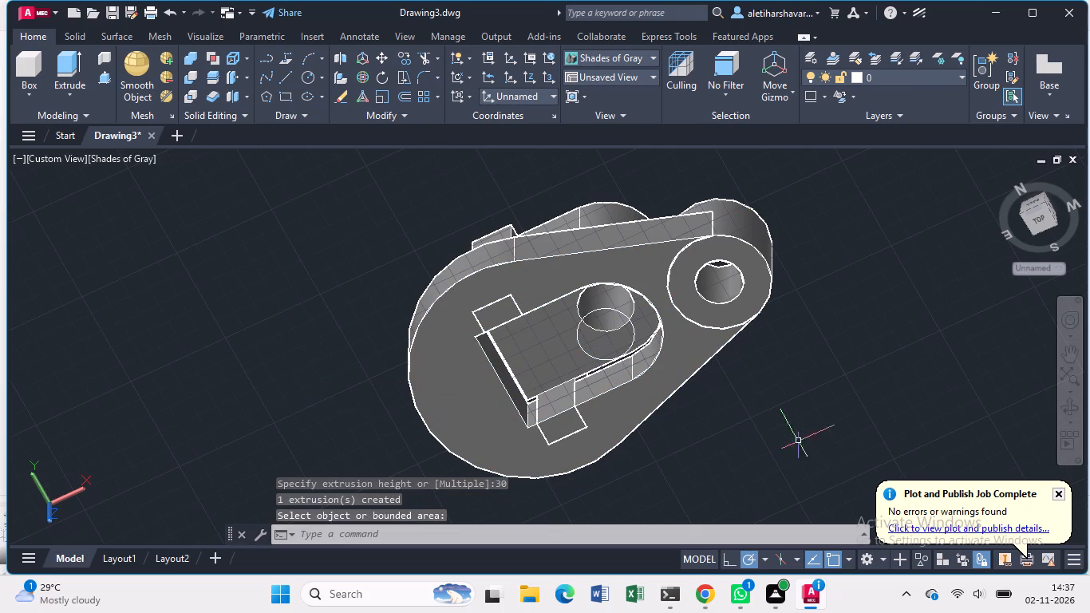
Orbit the model and switch through the Top and Right views to examine the recessed block and its projections.
click(1066, 401)
drag(848, 317, 848, 350)
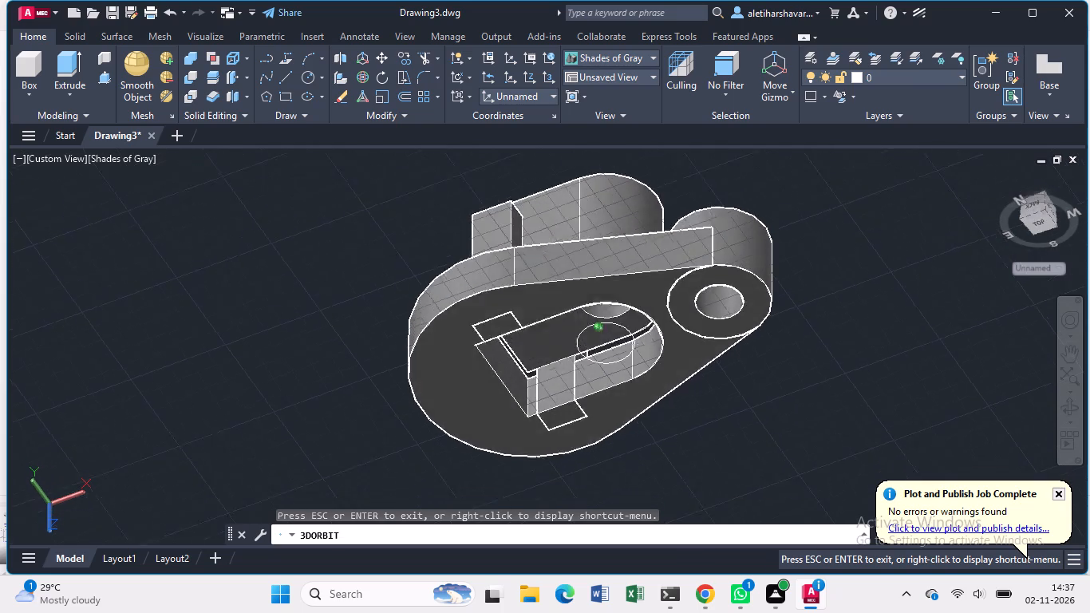
drag(848, 350, 859, 380)
drag(824, 263, 839, 324)
key(Escape)
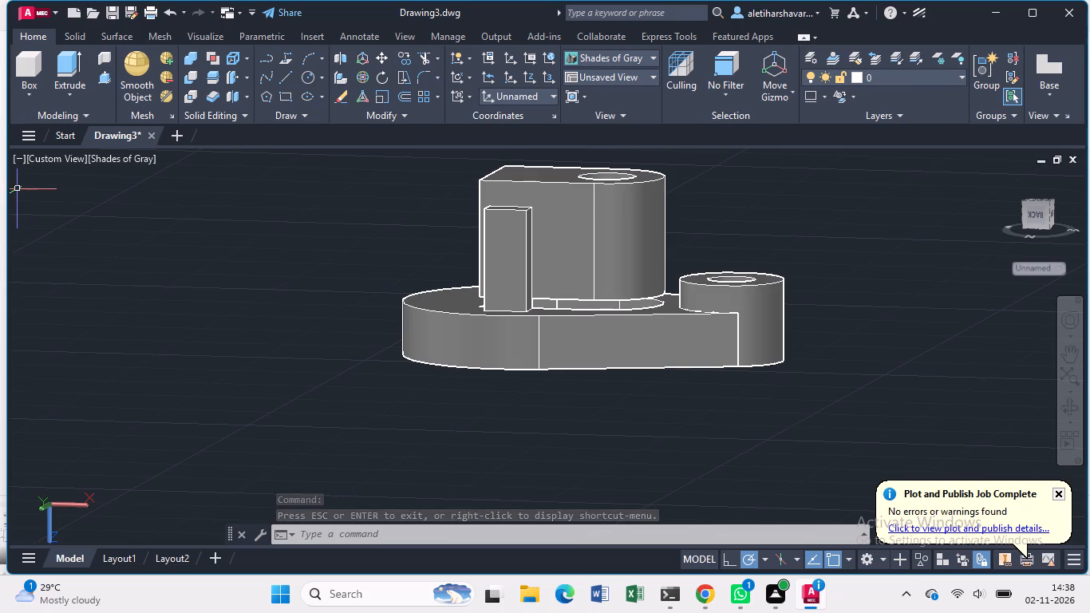
click(59, 154)
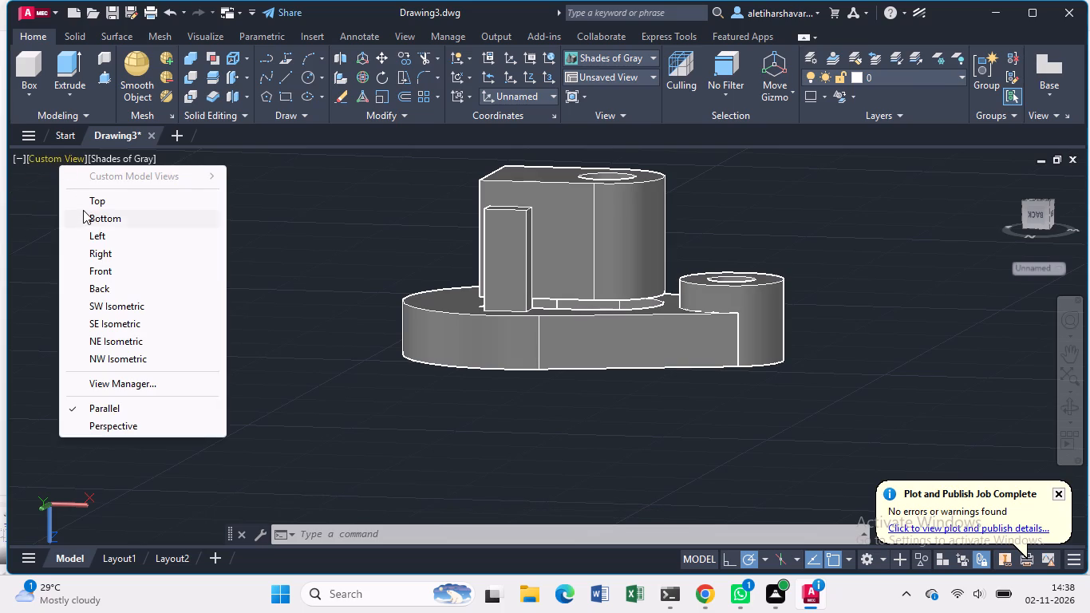
click(89, 205)
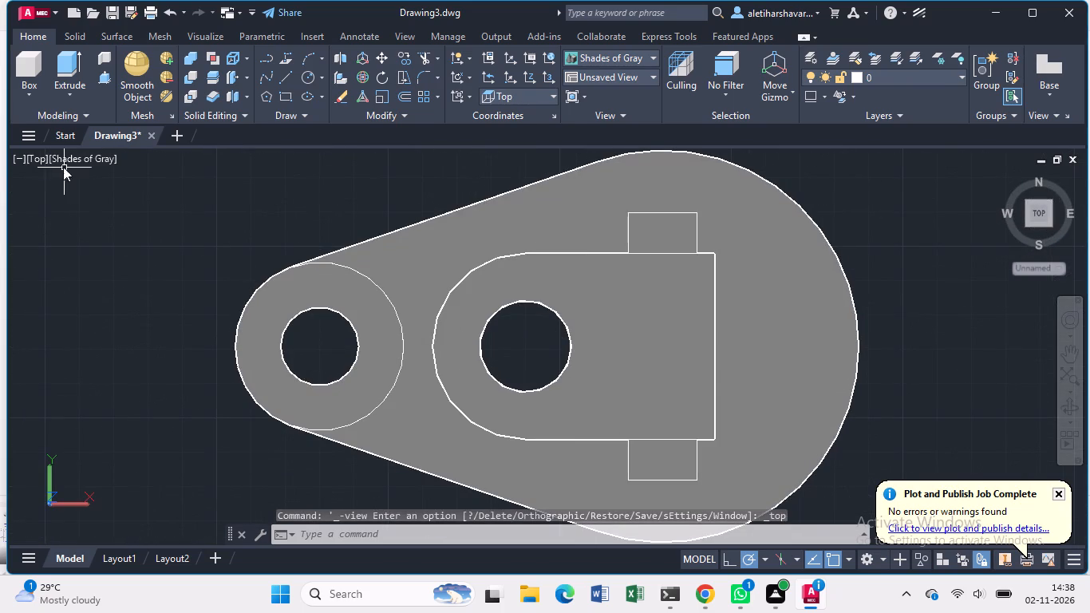
click(35, 155)
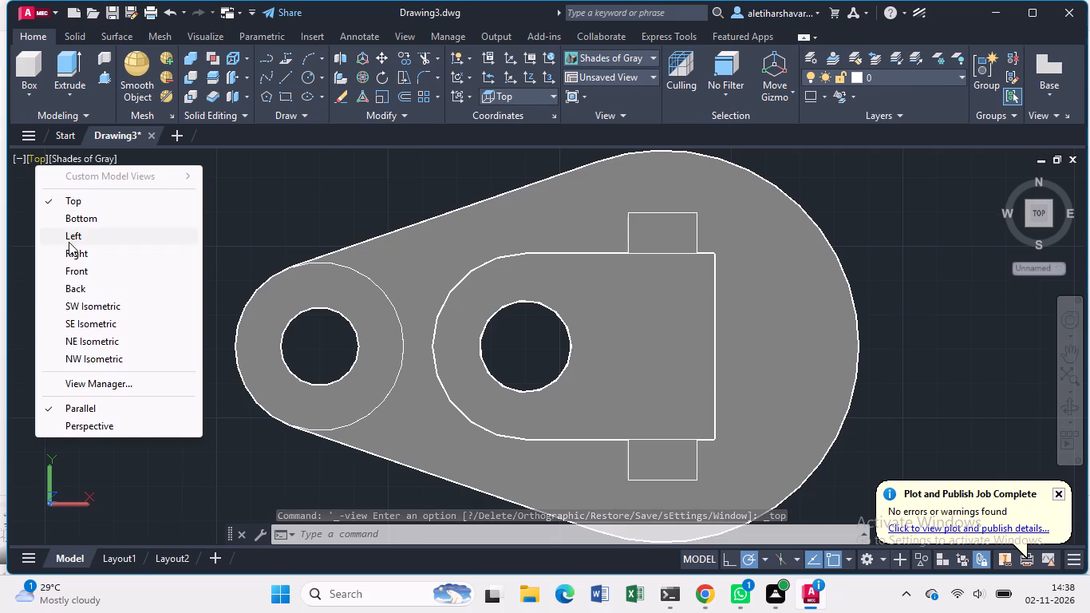
click(69, 249)
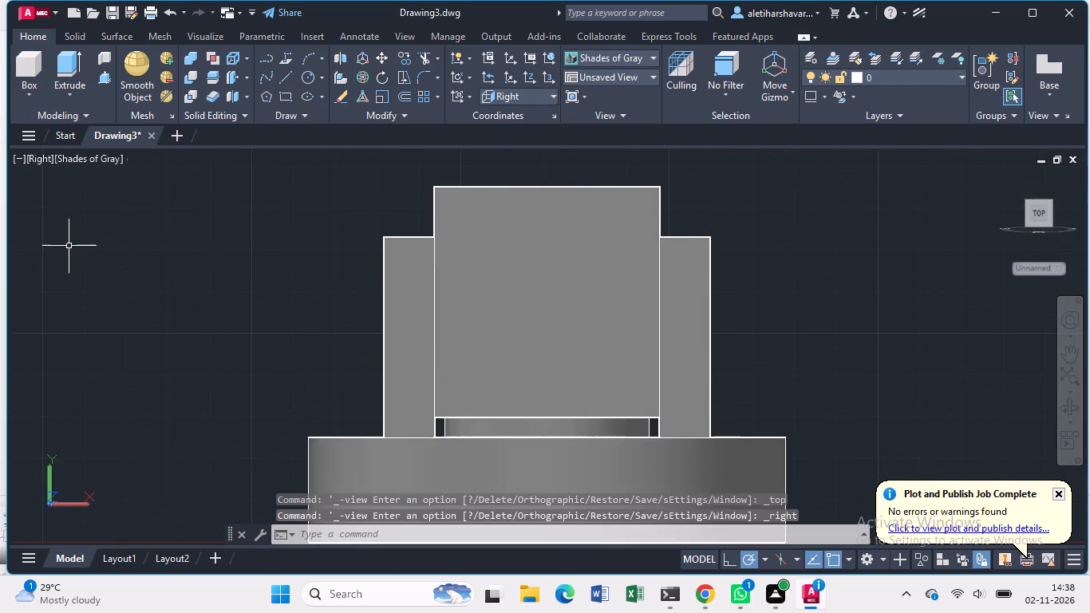
In the Front view, draw a 10-long guide line straight down from the midpoint of the rectangular projection's top edge.
click(37, 155)
click(89, 265)
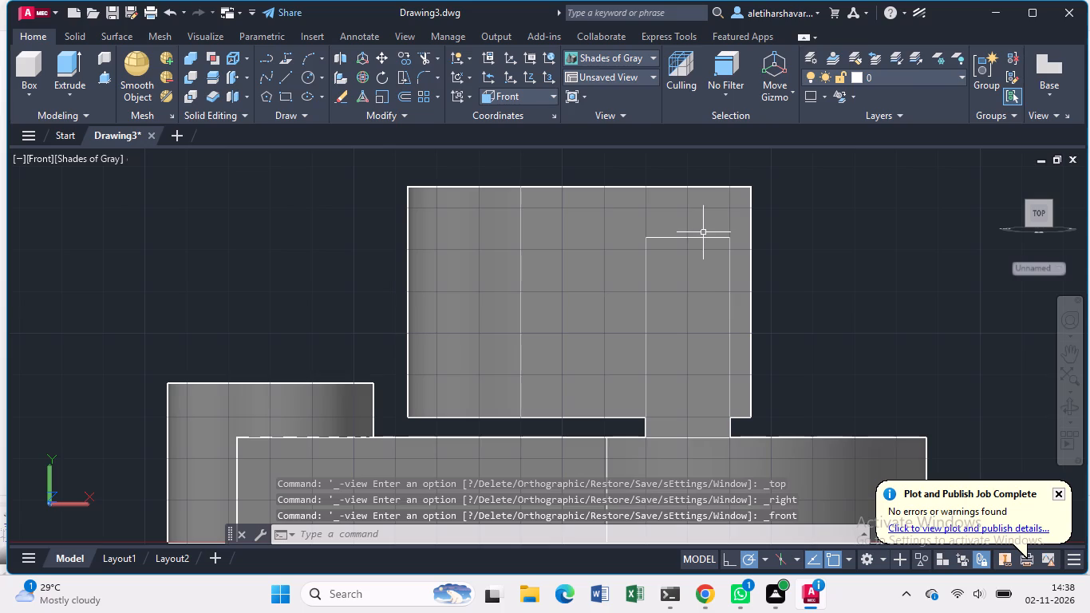
scroll(705, 234, up, 1)
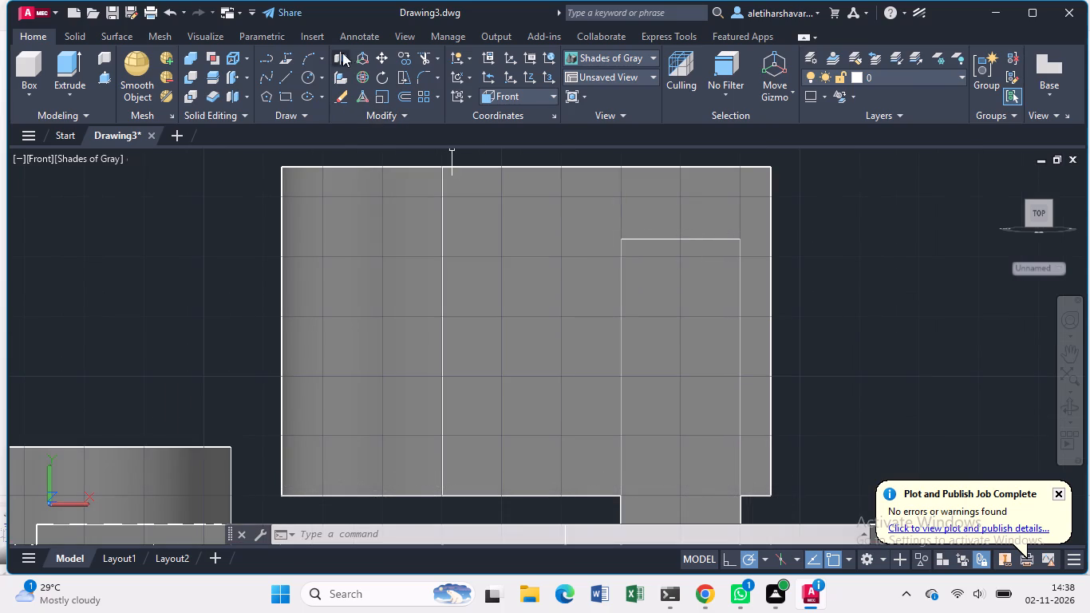
key(l)
key(Return)
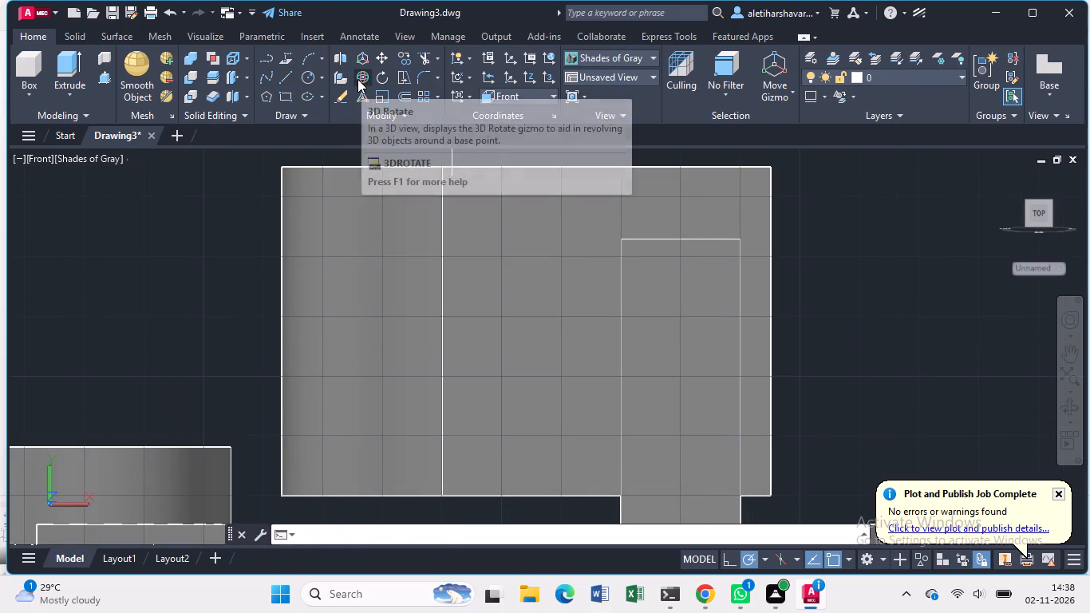
click(684, 241)
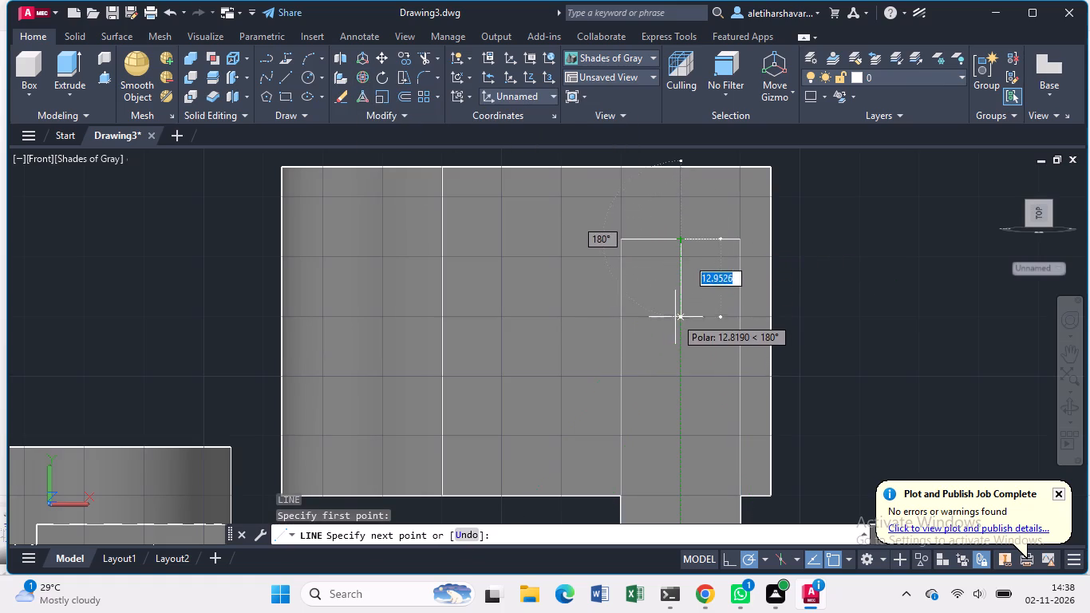
key(1)
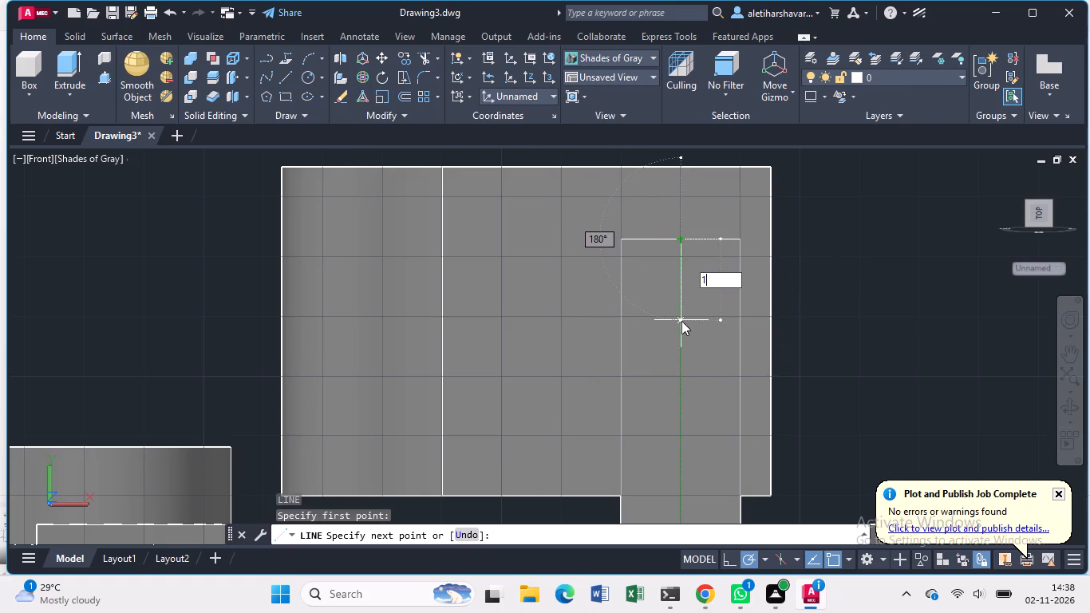
key(0)
key(Return)
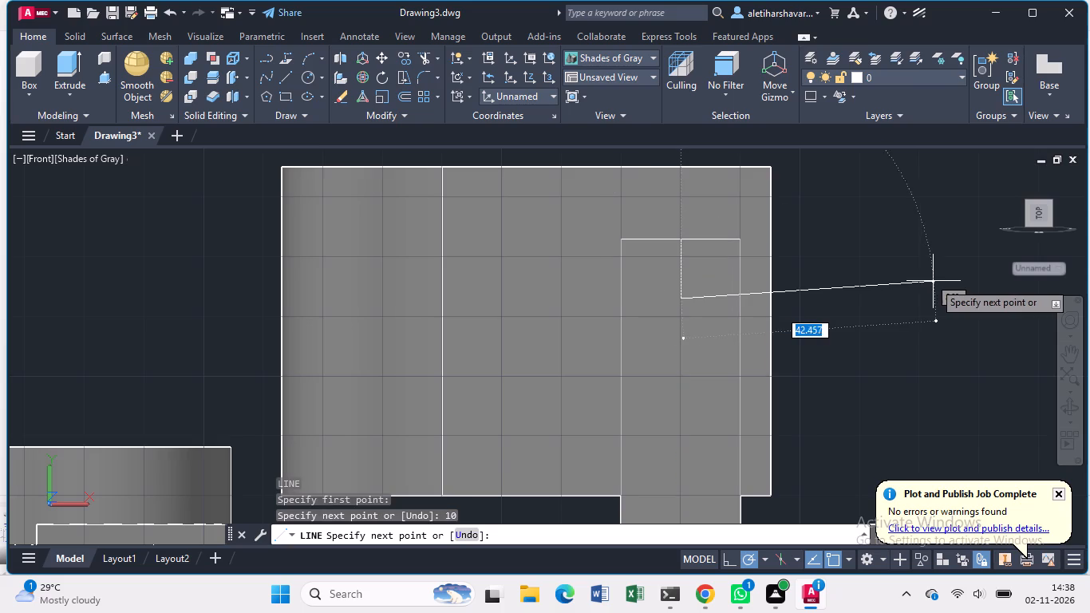
key(Escape)
Draw a circle of radius 10 centred on the lower end of the guide line.
key(c)
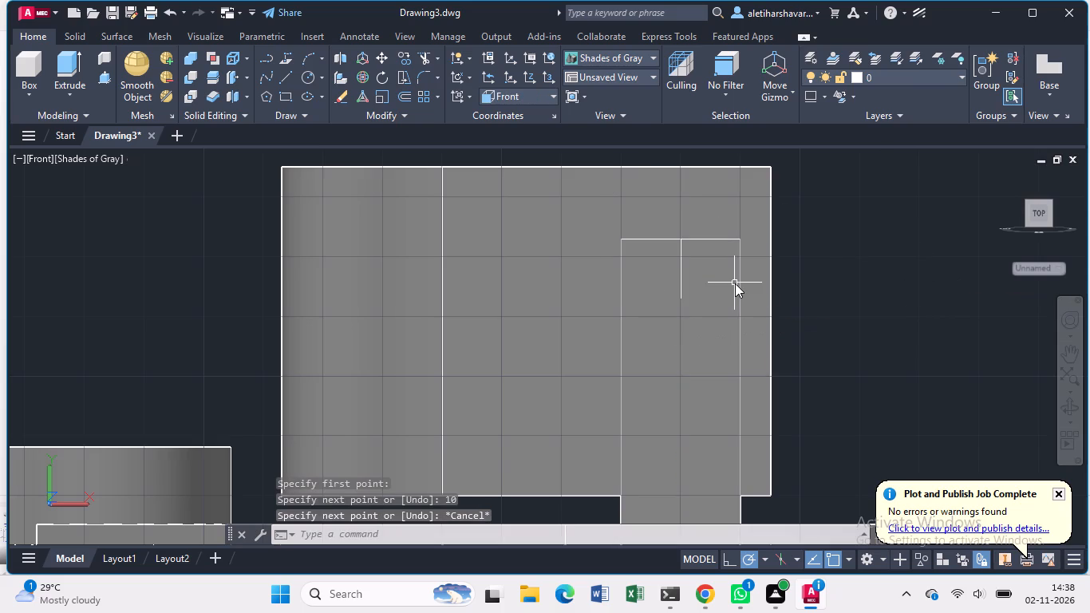
key(Return)
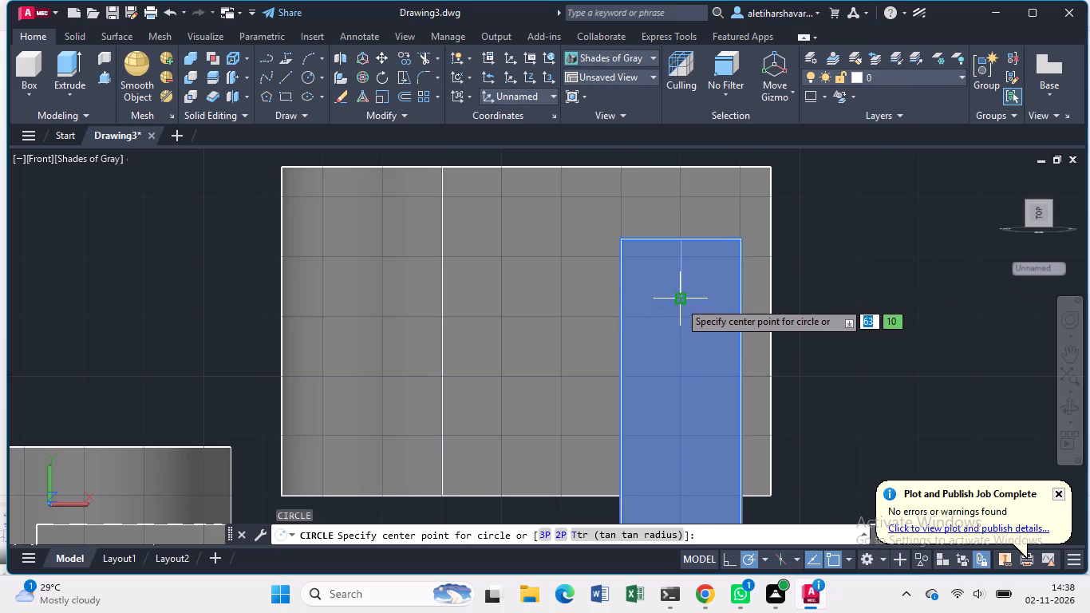
click(679, 301)
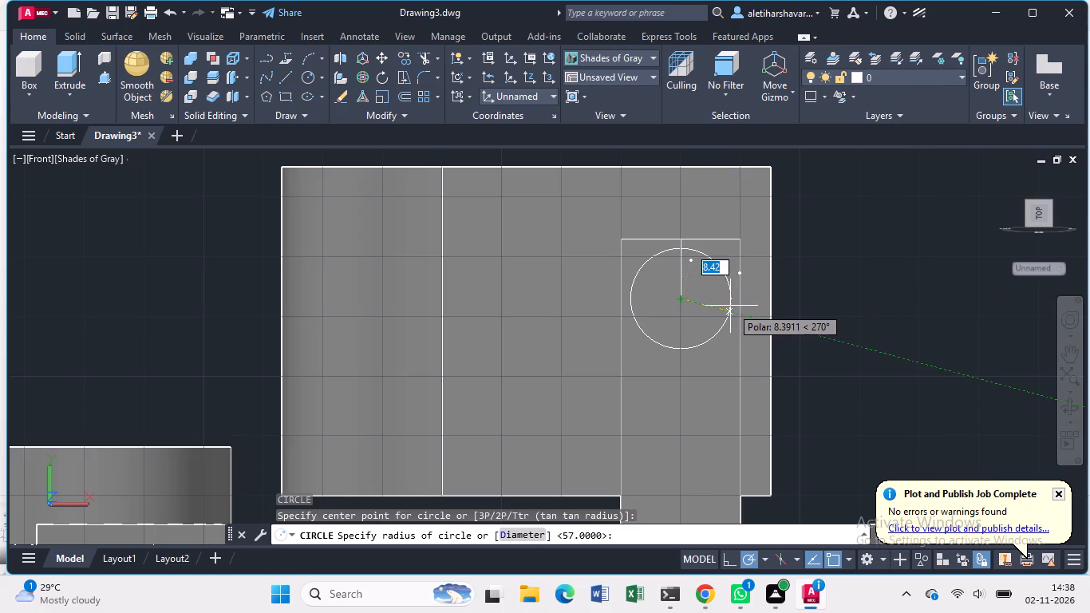
key(1)
key(0)
key(Return)
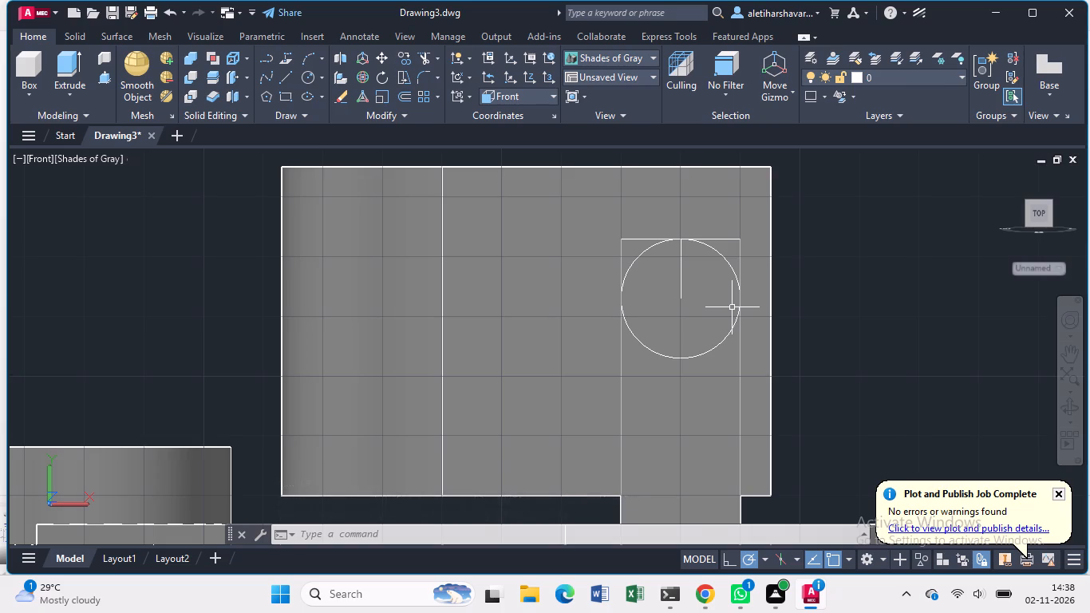
Draw a concentric circle of radius 6 inside the radius 10 circle on the projection's face.
key(c)
key(Return)
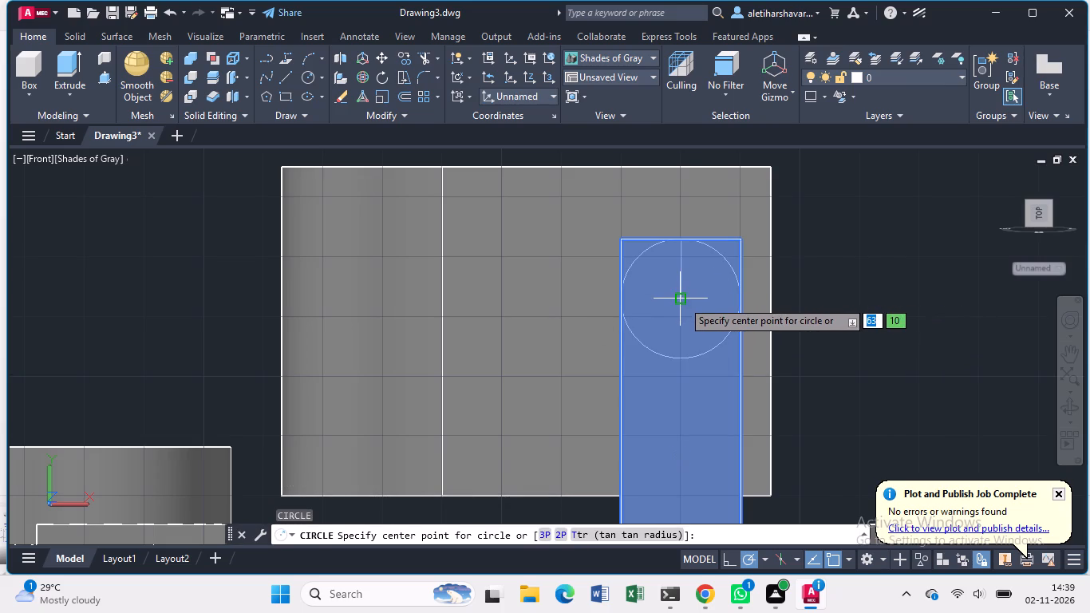
click(685, 301)
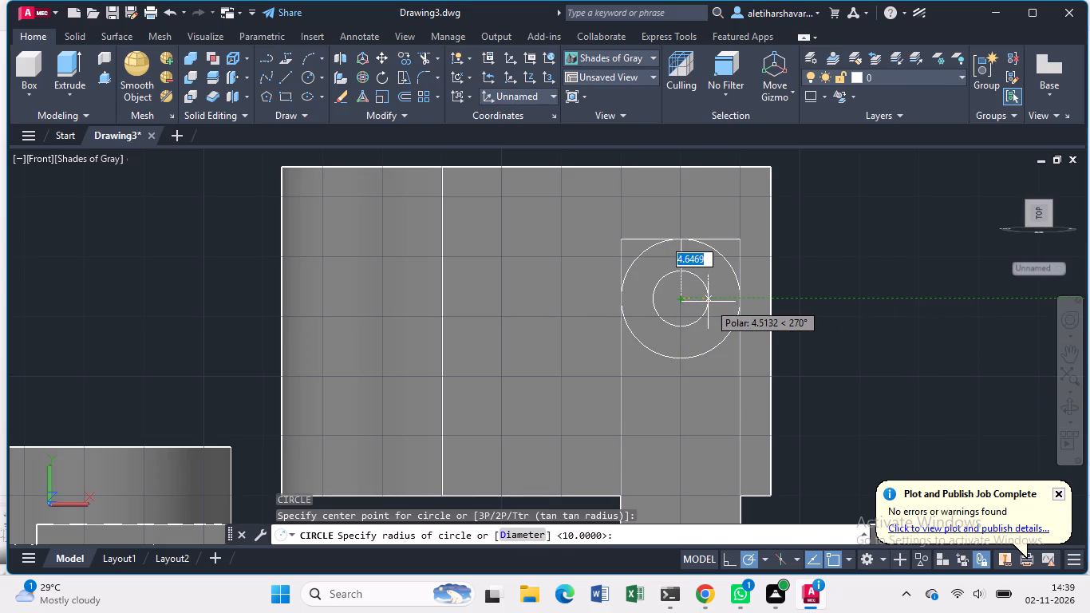
key(6)
key(Return)
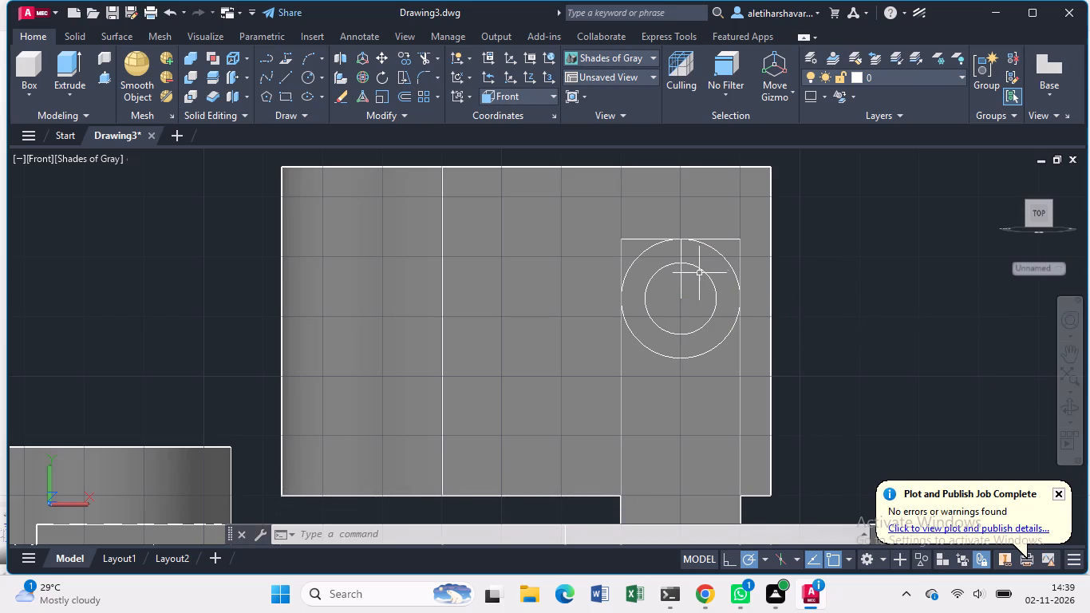
Delete the vertical guide line running from the projection's top edge to the circles' centre.
click(681, 295)
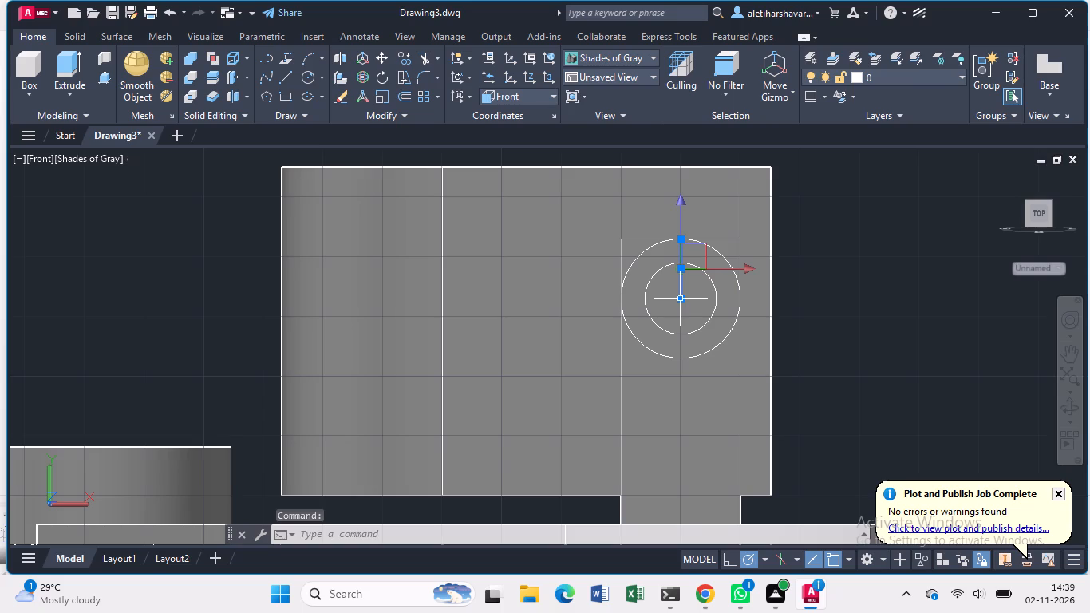
key(Delete)
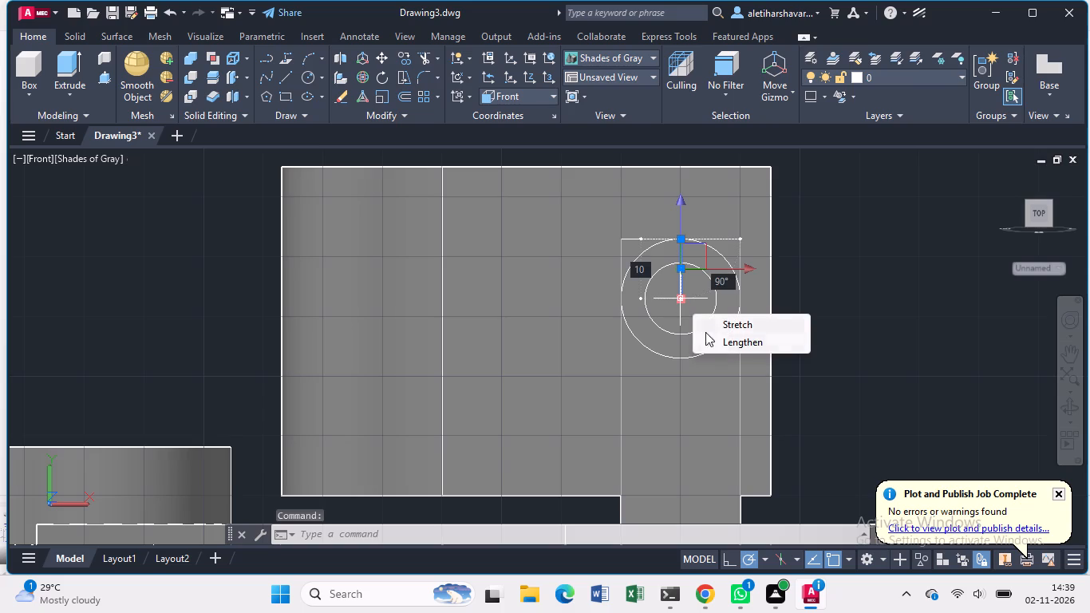
key(Delete)
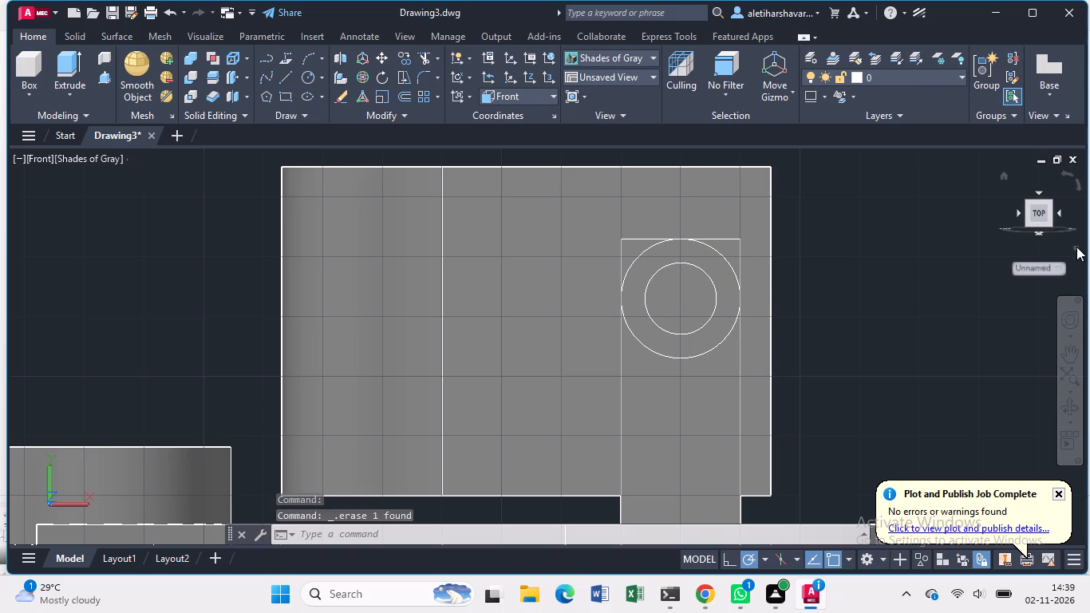
Presspull the projection's upper corner outside the large circle, nearest the block's flat end, by 12 to round that corner.
click(1064, 405)
drag(834, 244, 833, 245)
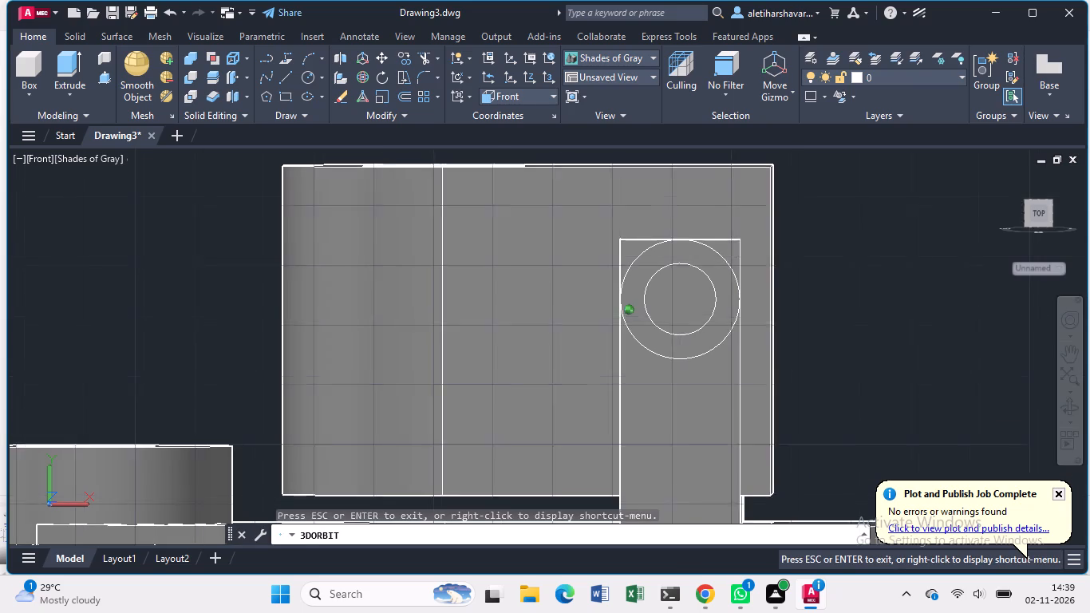
drag(833, 245, 816, 269)
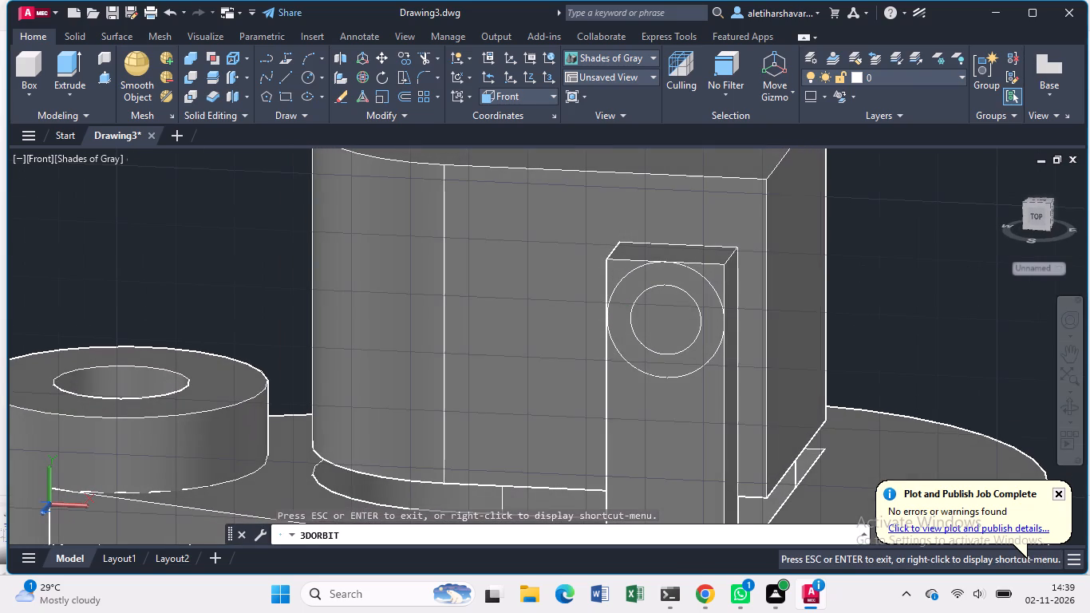
key(Escape)
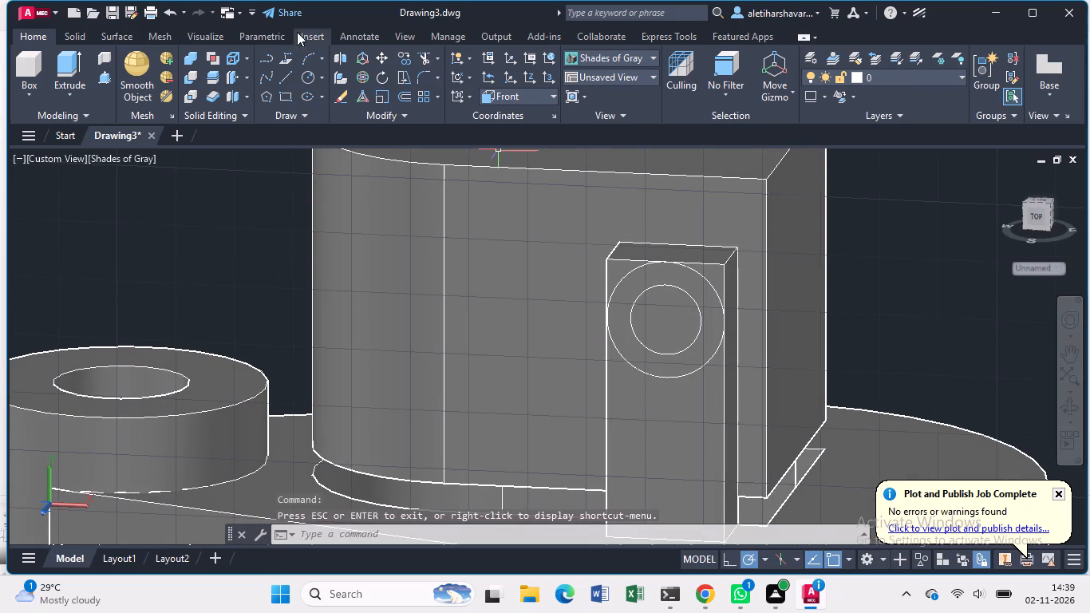
click(104, 77)
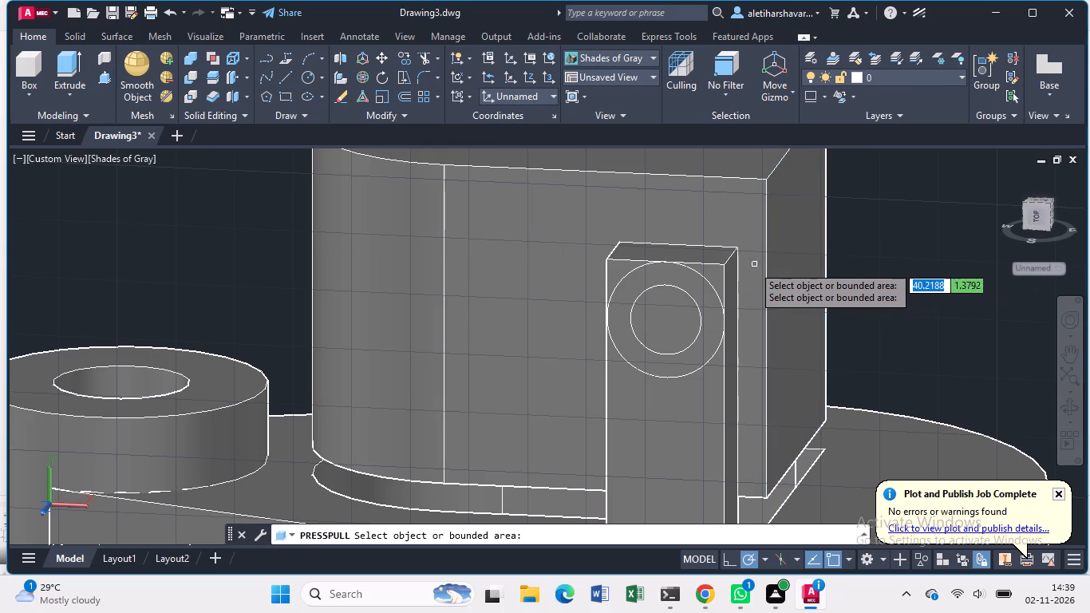
click(716, 276)
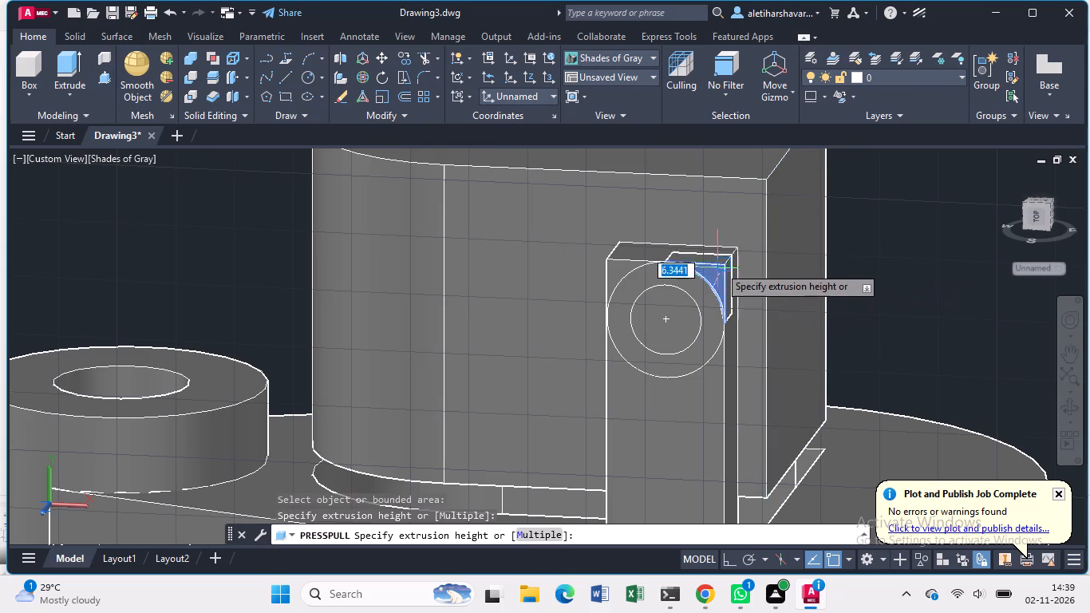
text(12)
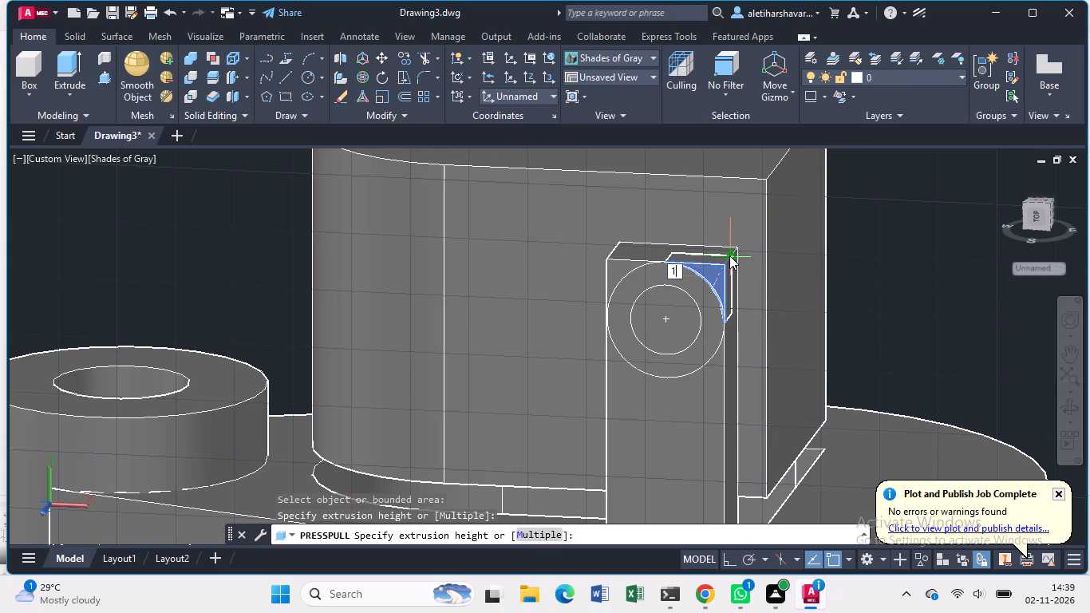
key(Return)
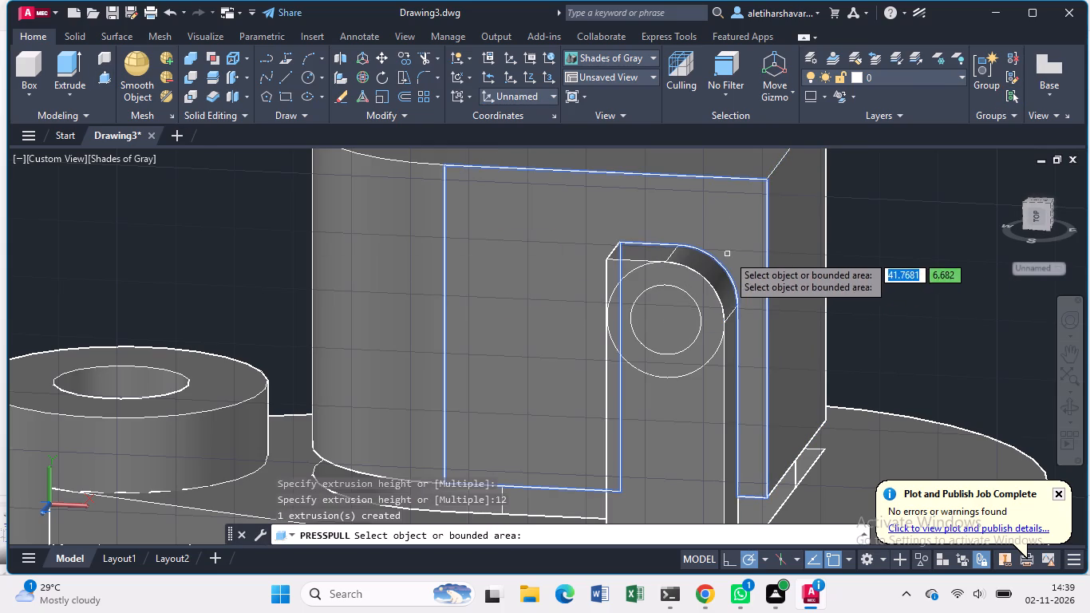
Presspull the projection's remaining upper corner outside the large circle, nearest the block's rounded end, by 12 to round it off.
click(623, 270)
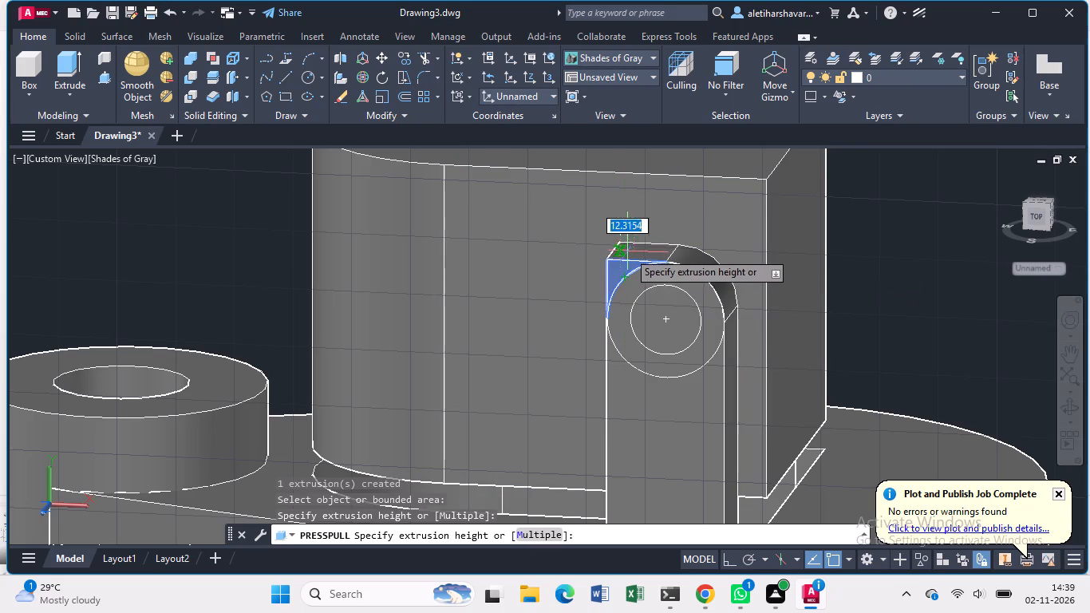
text(12)
key(Return)
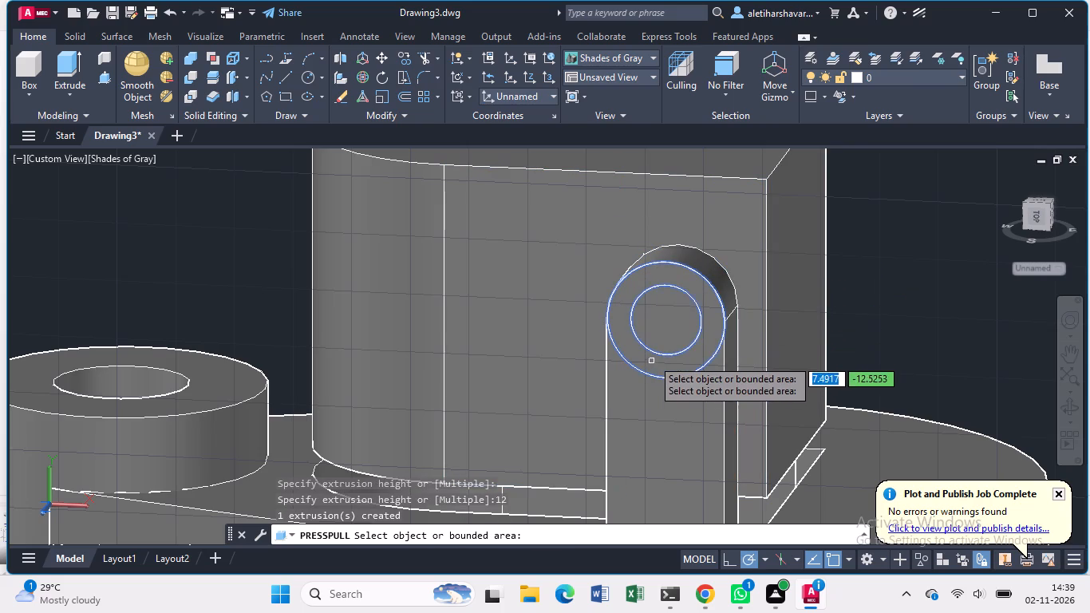
Presspull the radius 6 circle backward through the projection and into the block to cut the concentric hole.
click(655, 325)
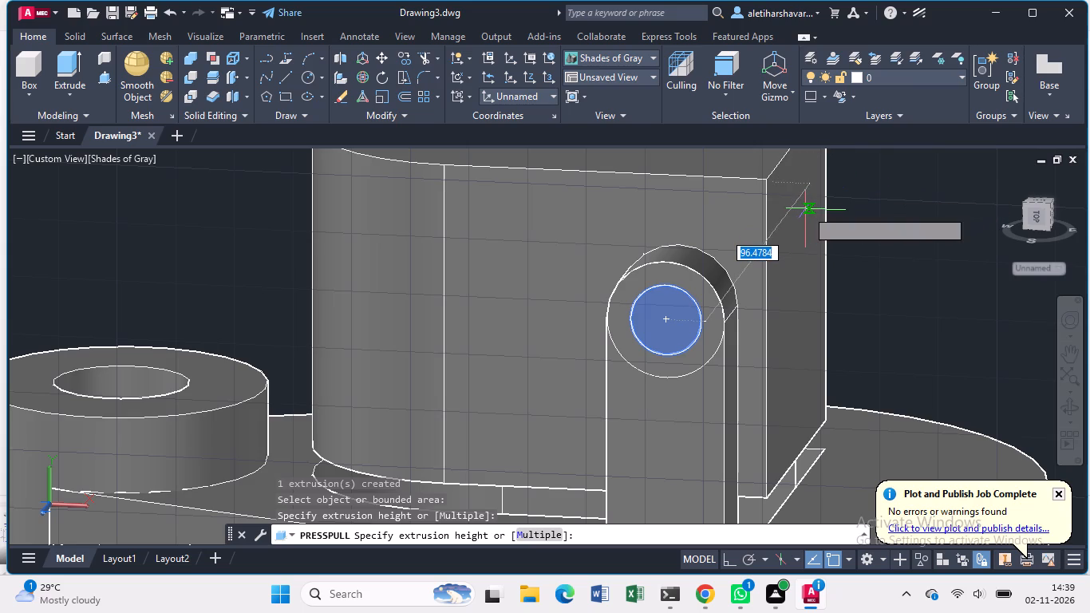
click(882, 199)
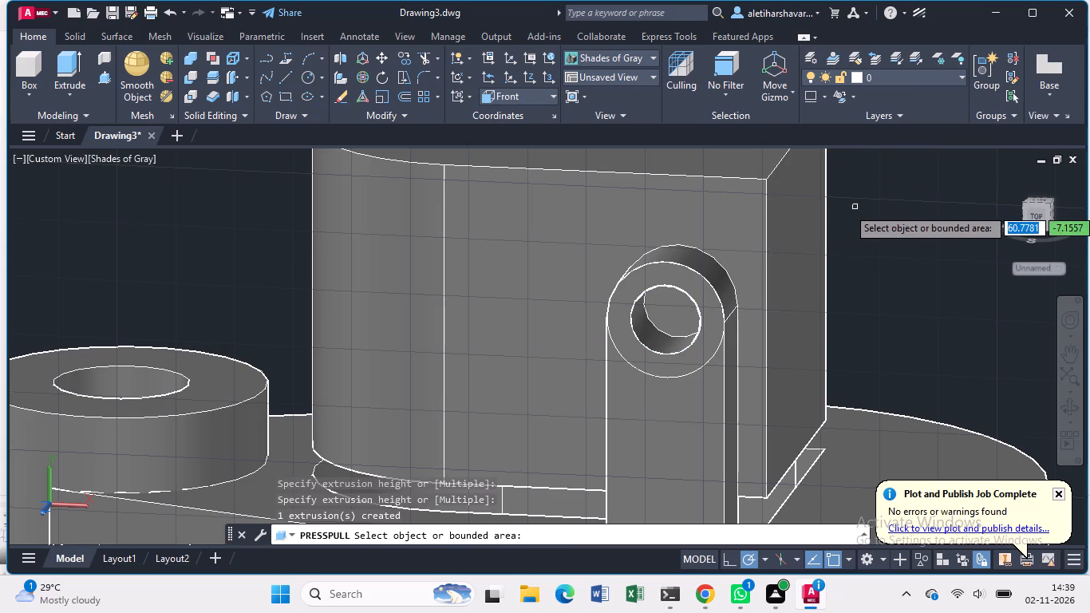
key(Escape)
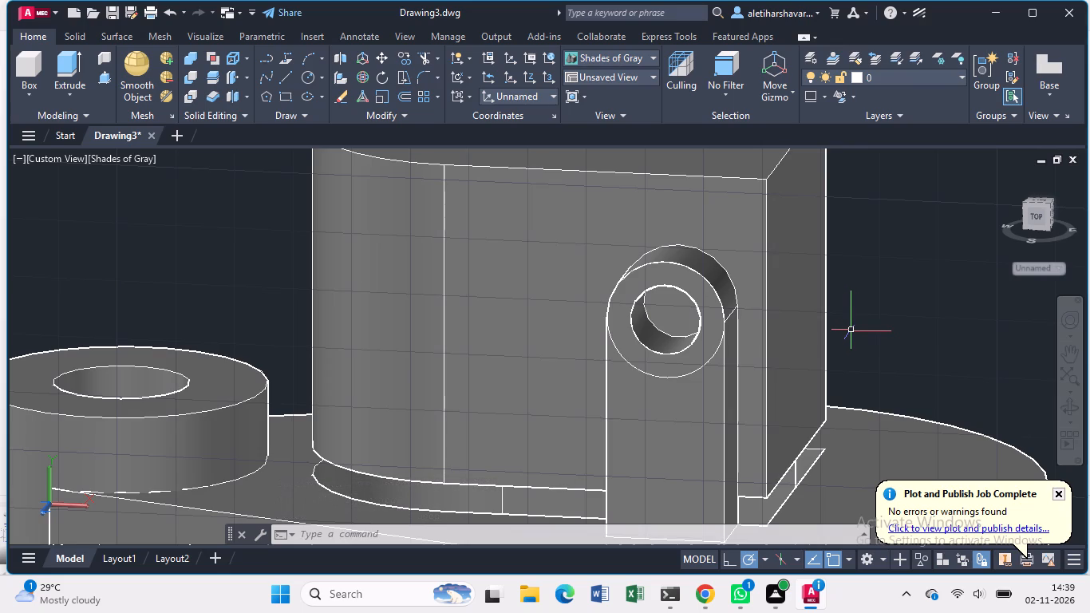
key(Escape)
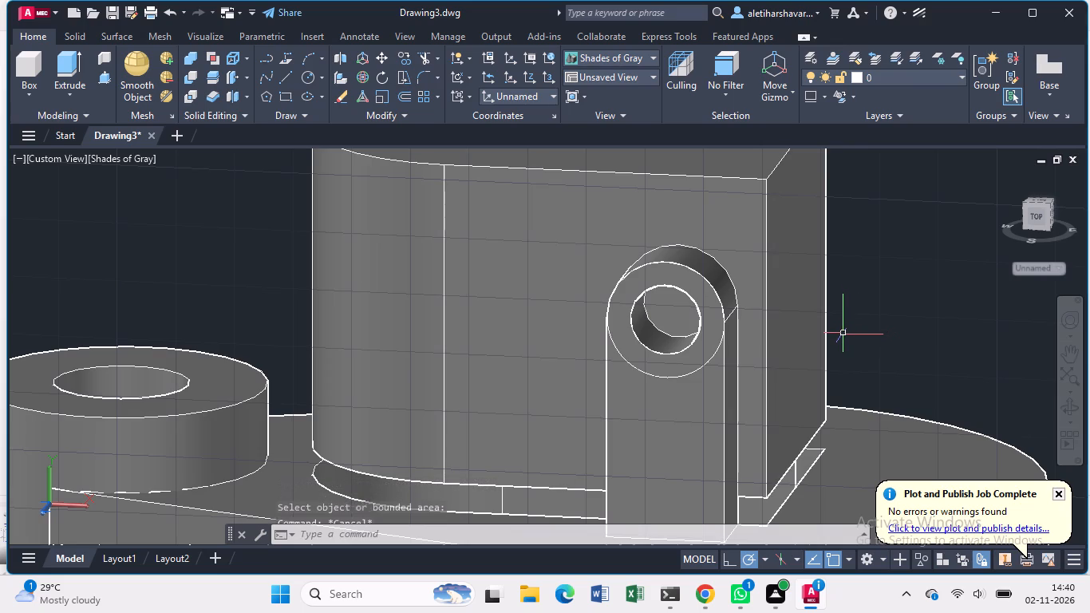
In the Back view, draw a vertical guide line 10 long downward from the midpoint of the rear projection's top edge.
click(57, 153)
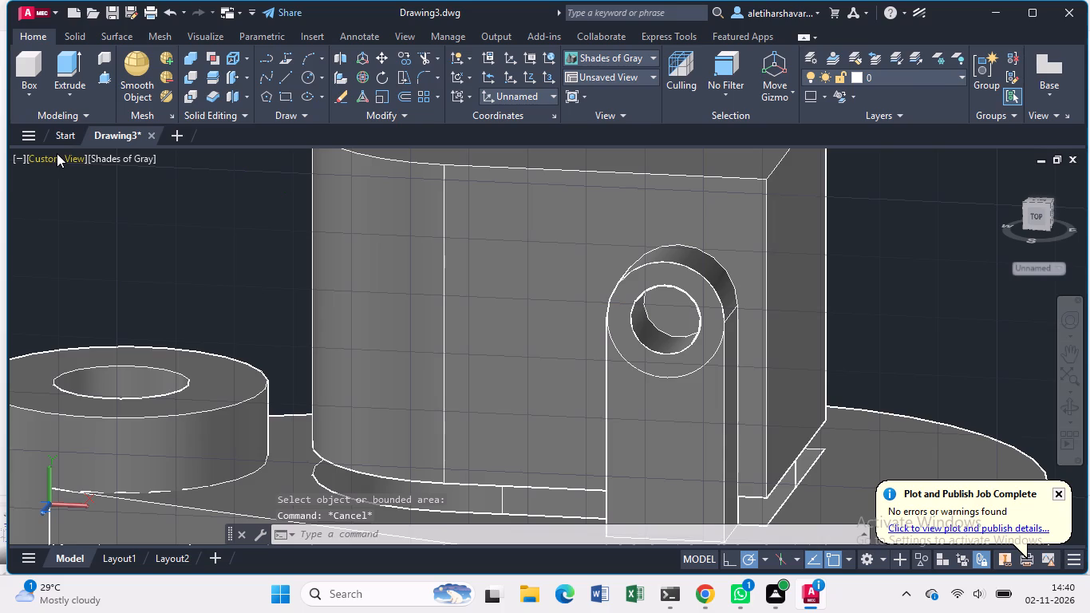
click(105, 284)
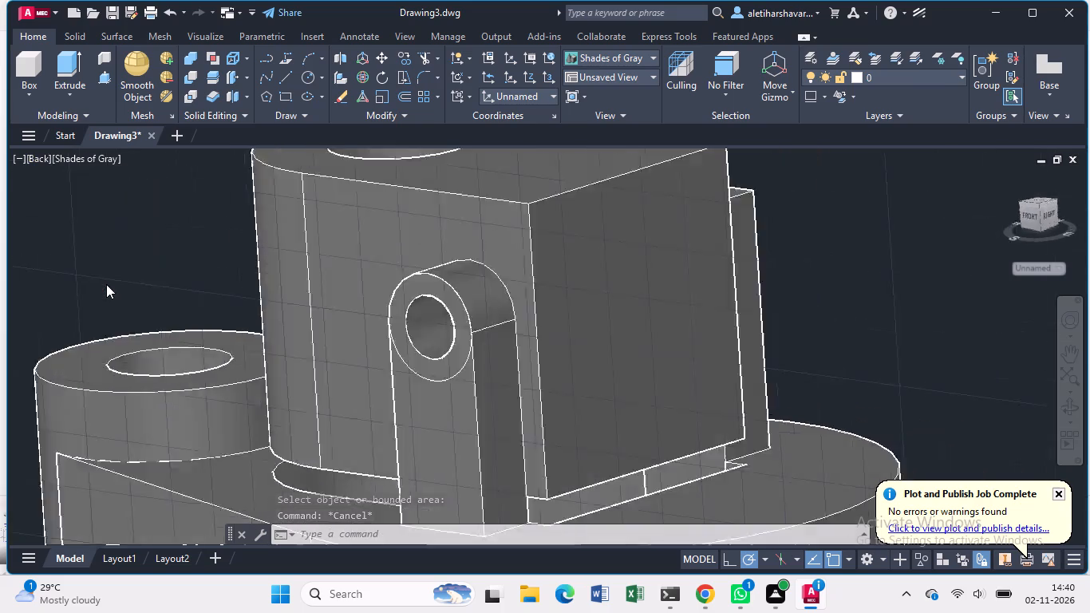
scroll(406, 267, up, 1)
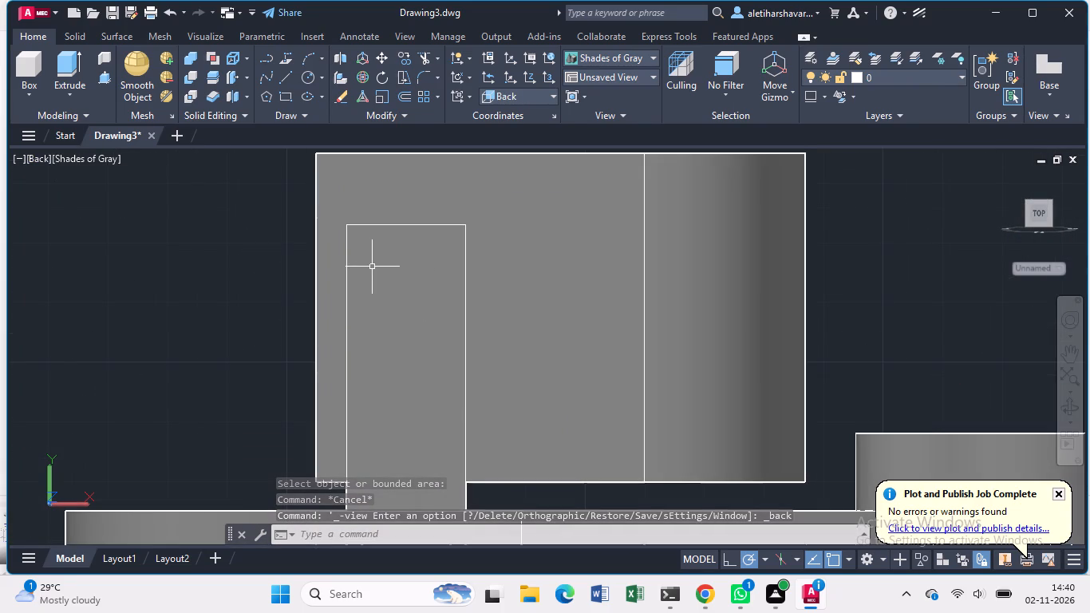
key(l)
key(Return)
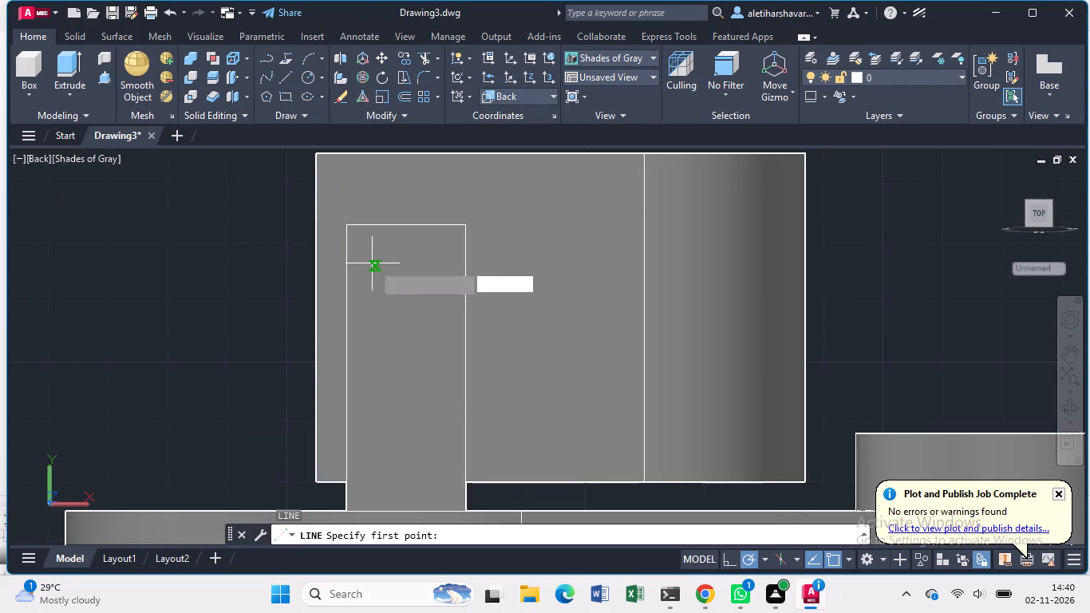
click(411, 225)
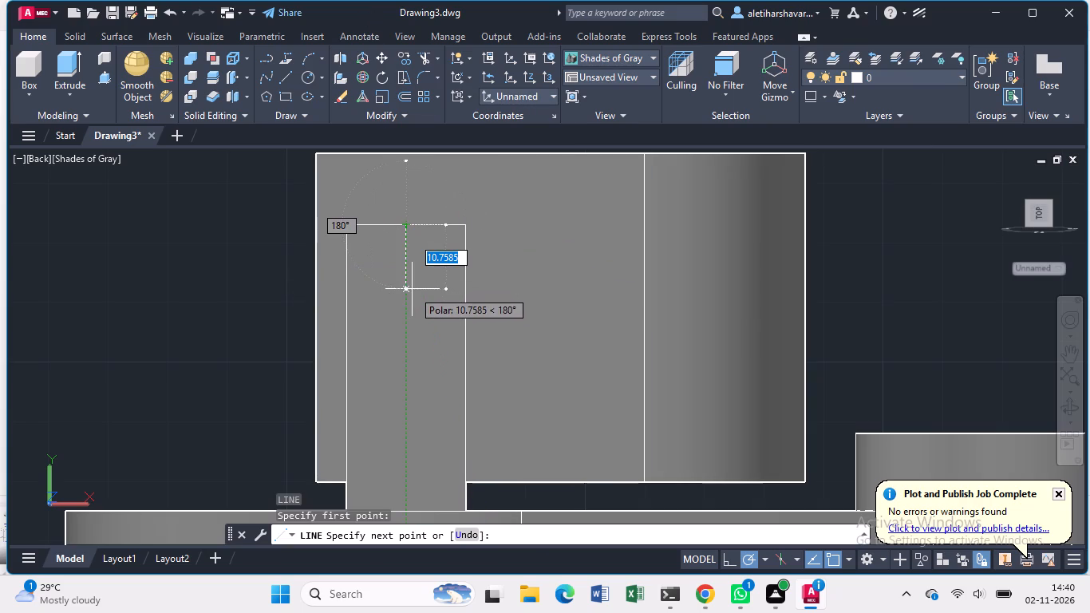
key(1)
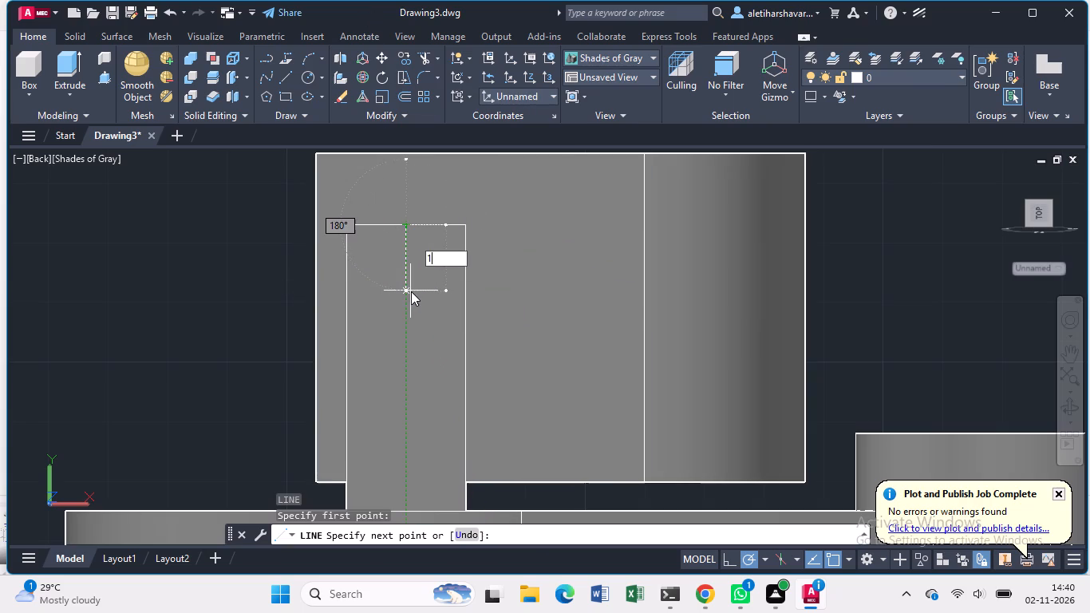
key(0)
key(Return)
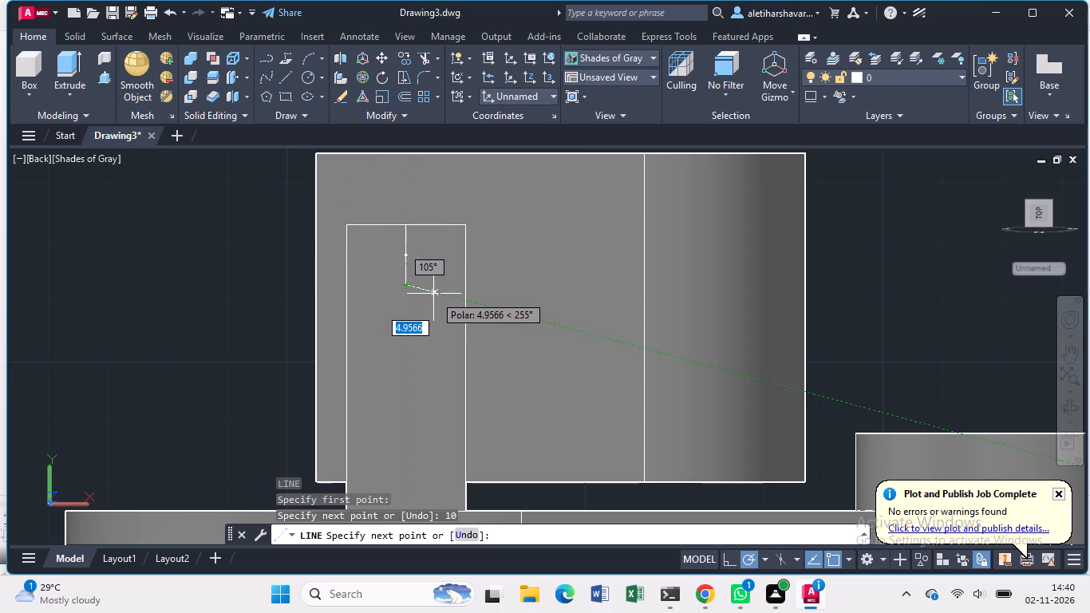
key(Escape)
Draw a circle of radius 10 centred on the lower end of the rear projection's guide line.
key(c)
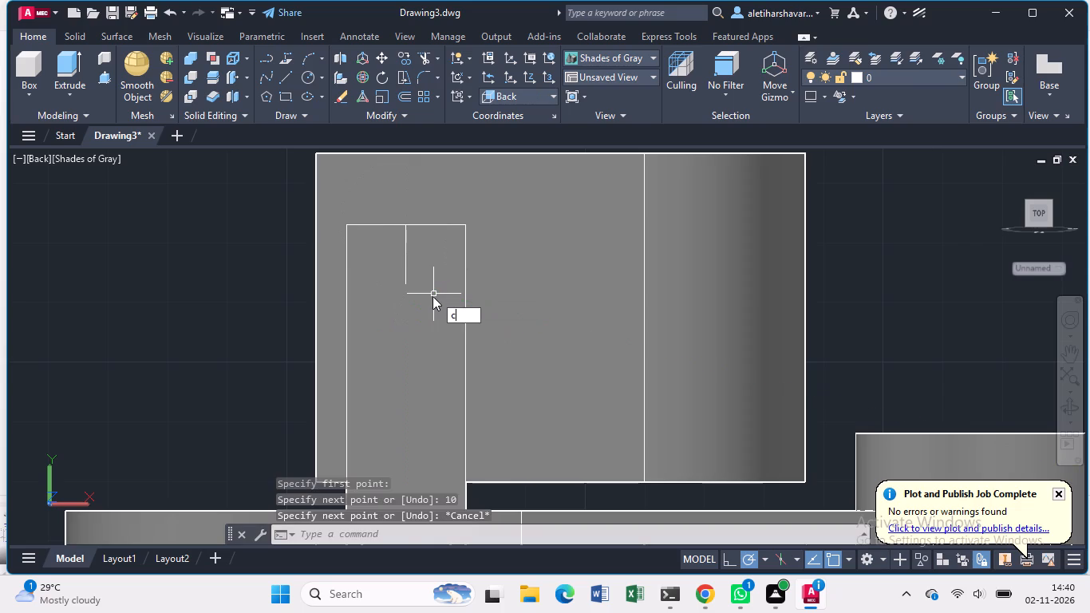
key(Return)
click(410, 287)
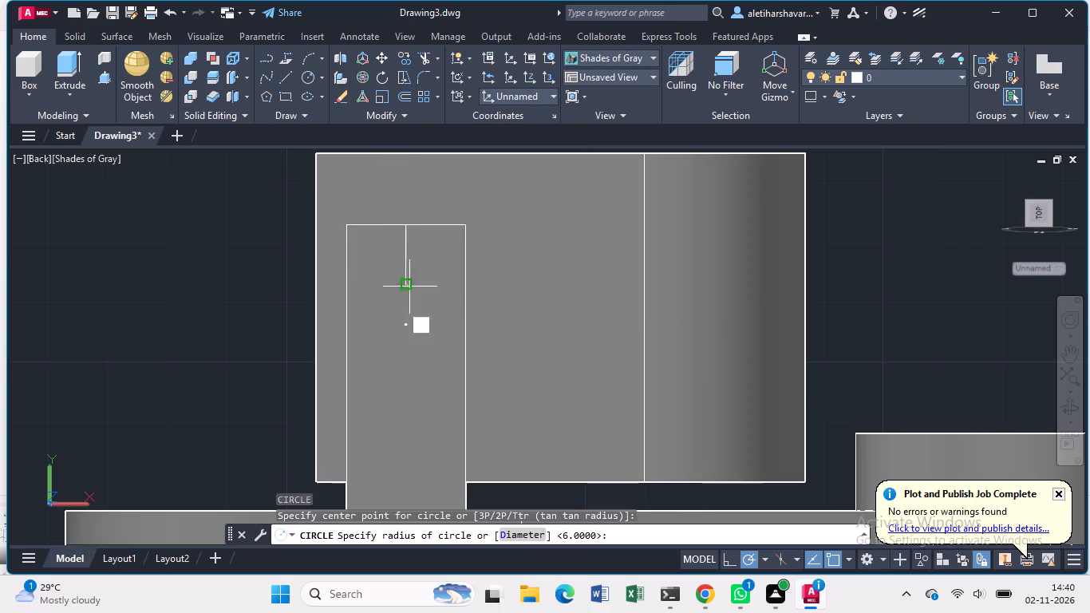
key(1)
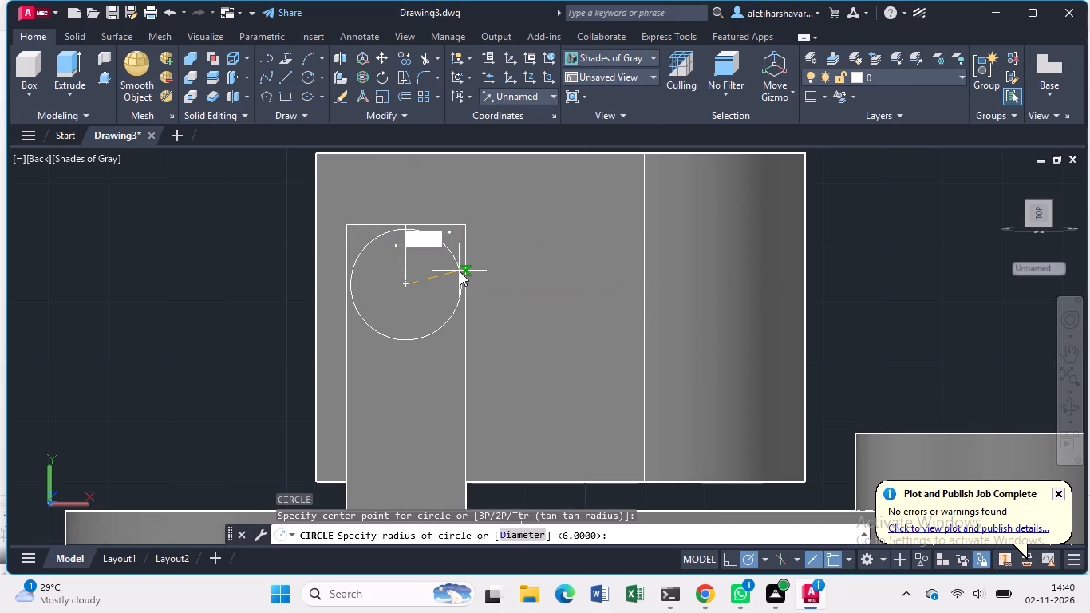
key(0)
key(Return)
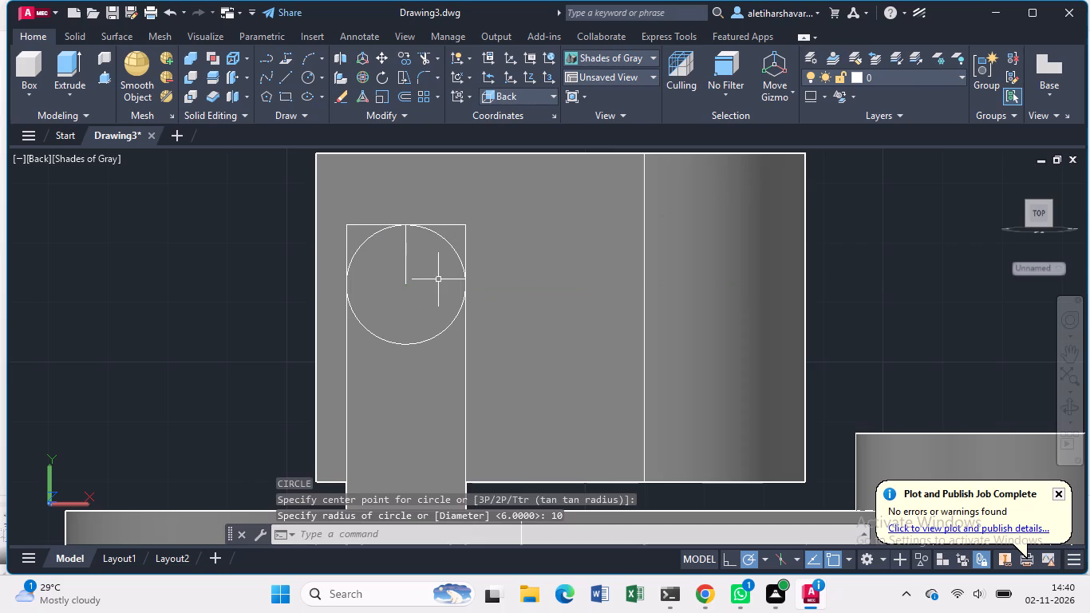
Draw a concentric circle of radius 6 inside the radius 10 circle on the rear projection's face.
key(c)
key(Return)
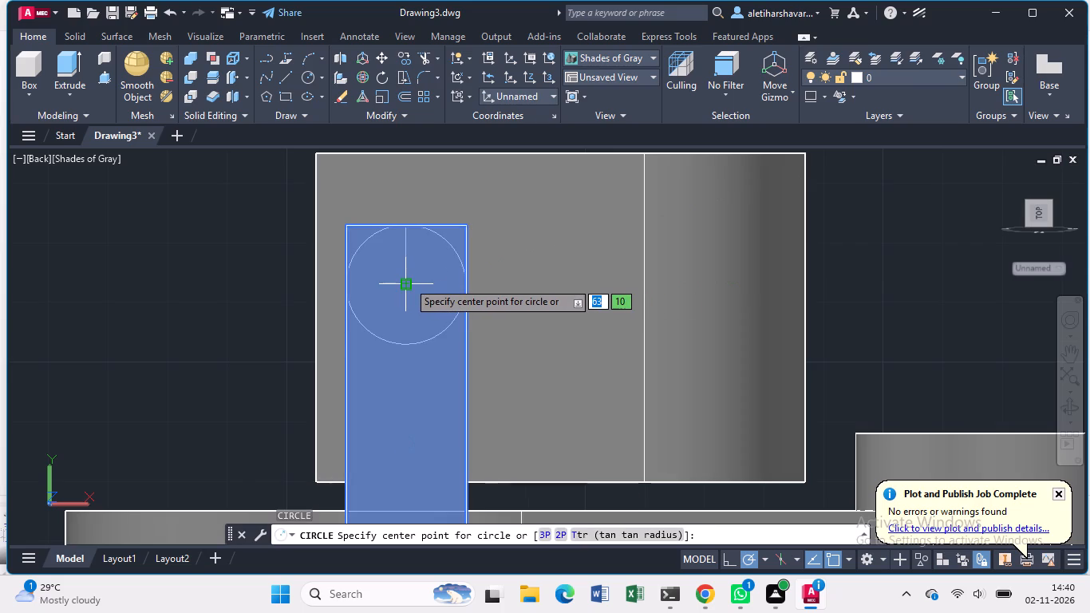
click(408, 281)
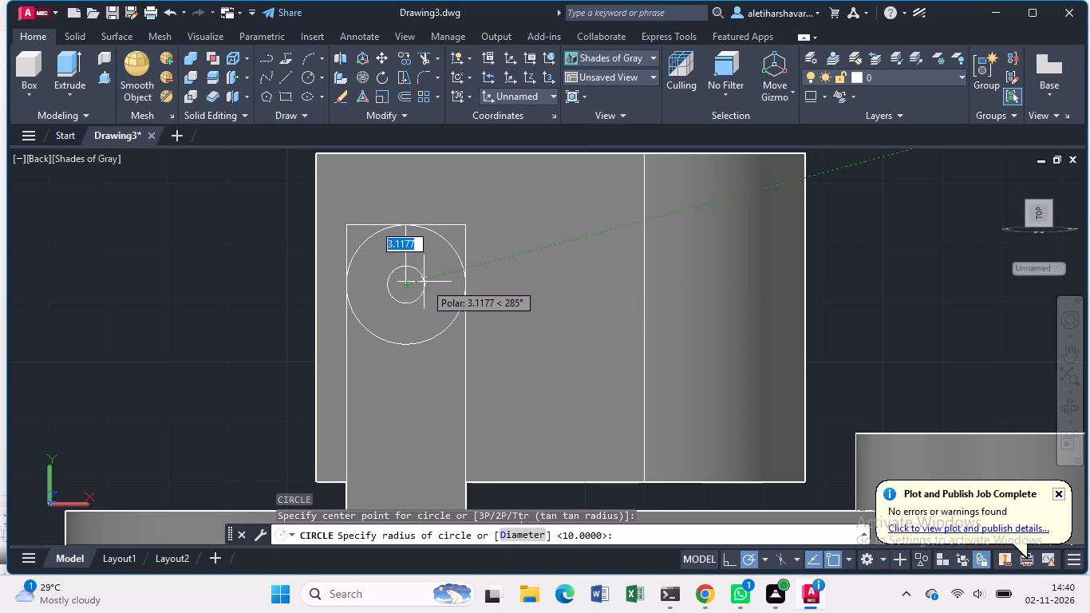
key(6)
key(Return)
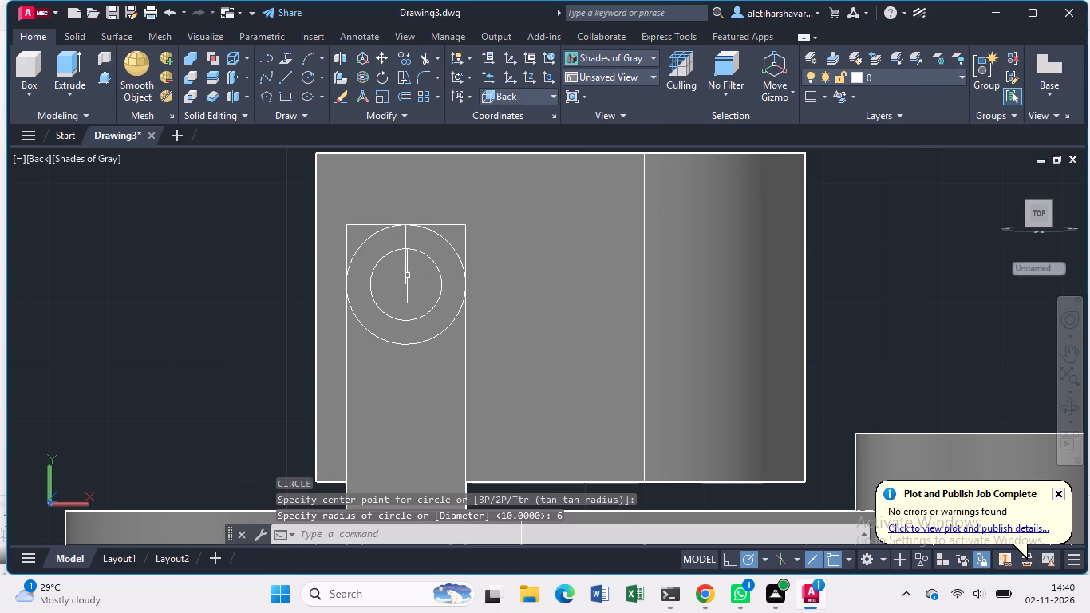
Delete the vertical guide line between the rear projection's top edge and the circles' centre.
click(406, 281)
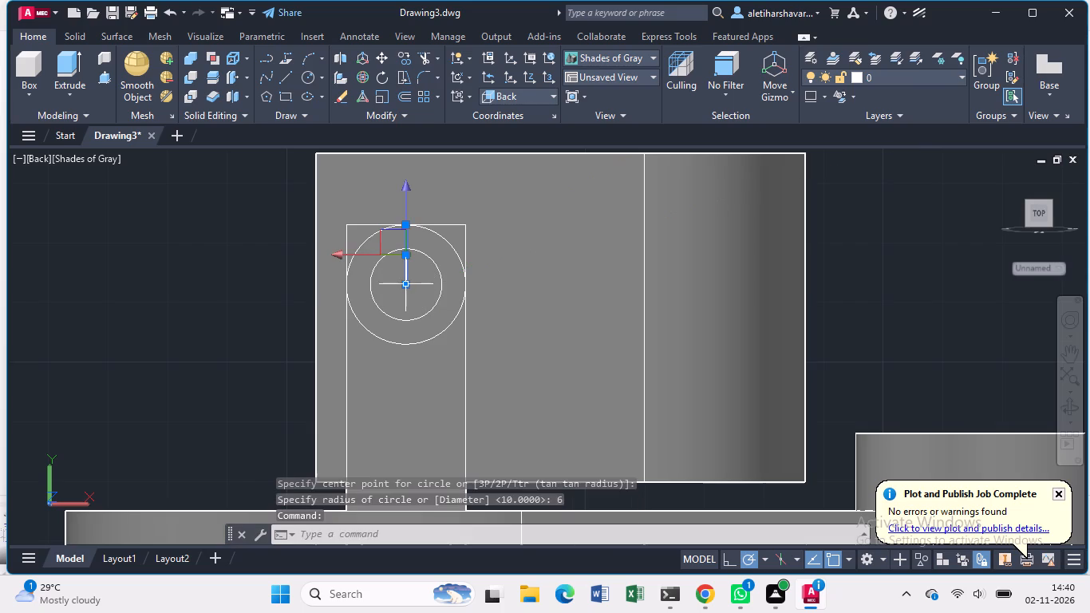
key(Delete)
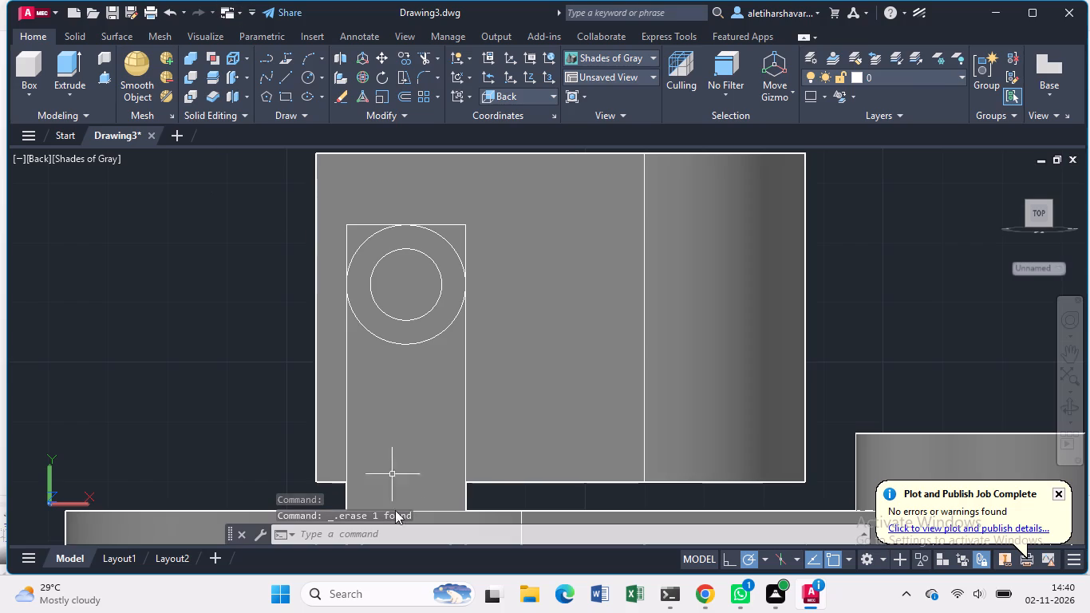
Presspull both upper corners of the rear projection outside the large circle by 12 to round its top.
click(1068, 405)
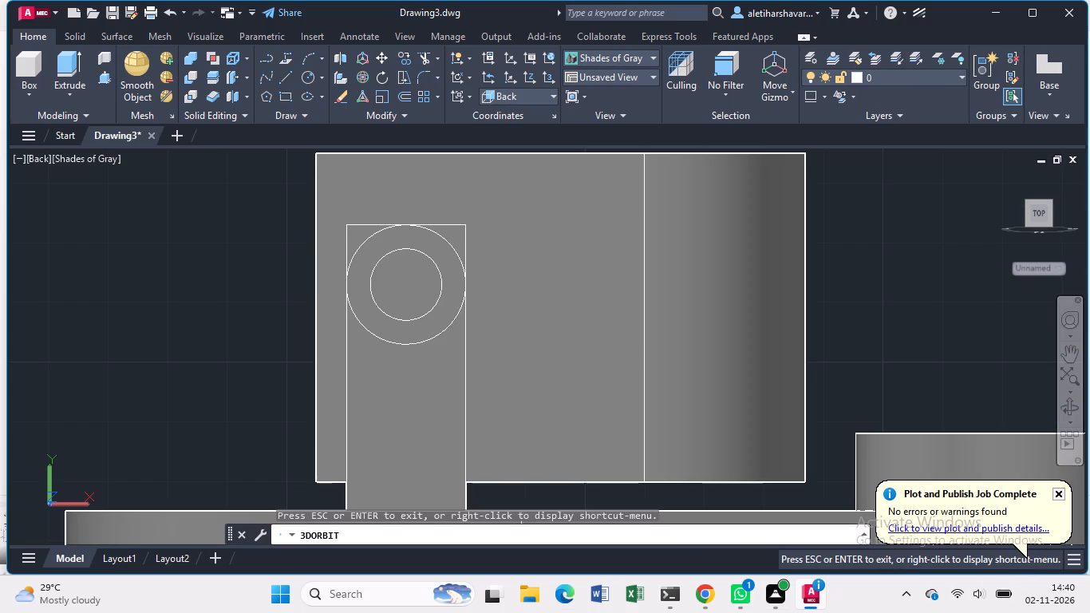
drag(837, 361, 796, 404)
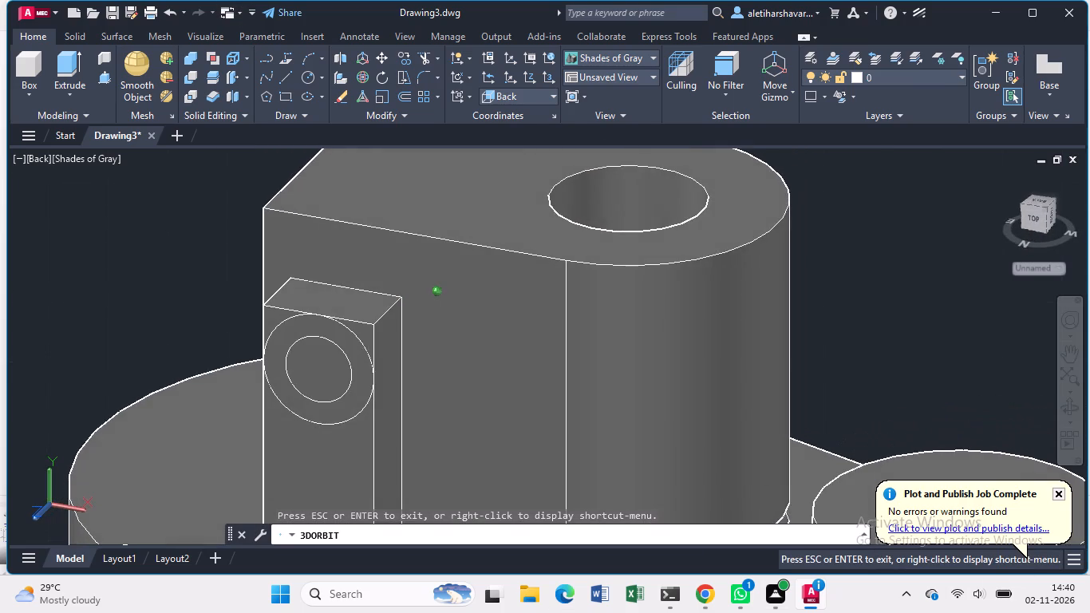
drag(796, 404, 774, 404)
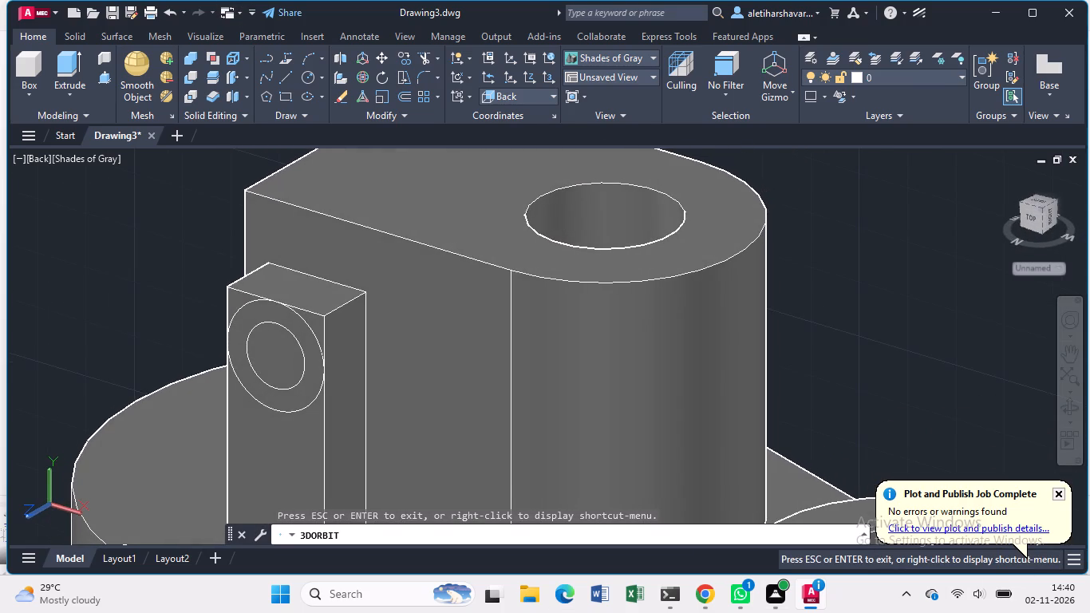
drag(856, 346, 847, 389)
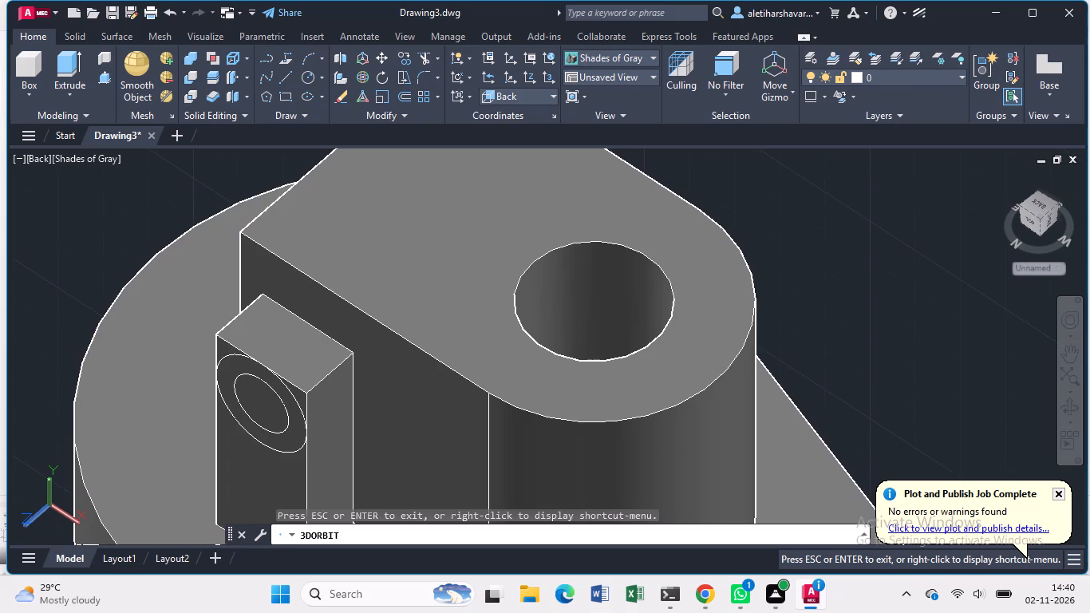
drag(677, 432, 689, 398)
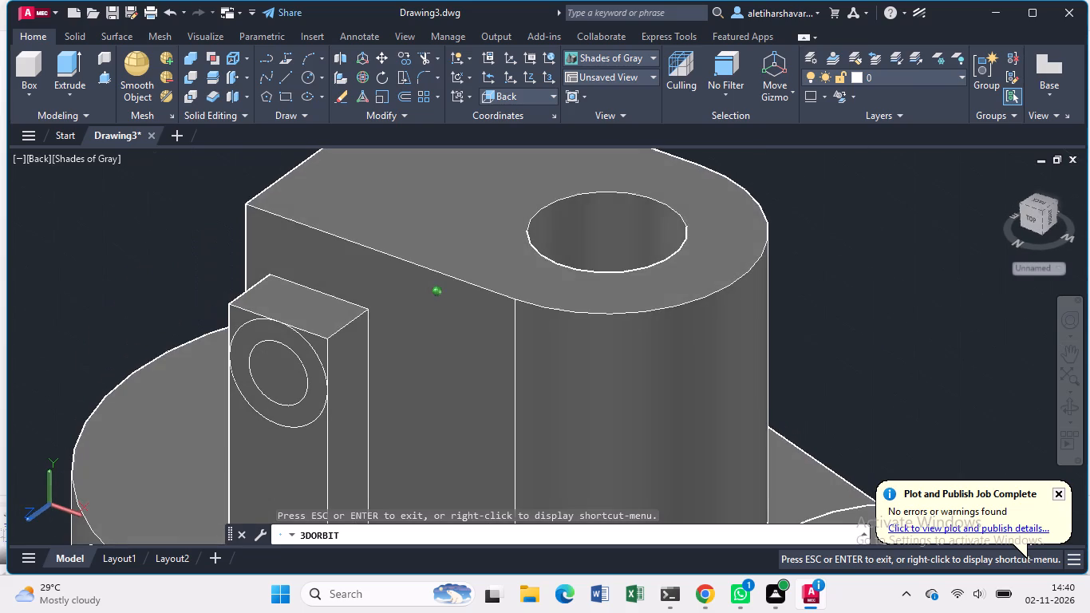
drag(689, 398, 689, 397)
key(Escape)
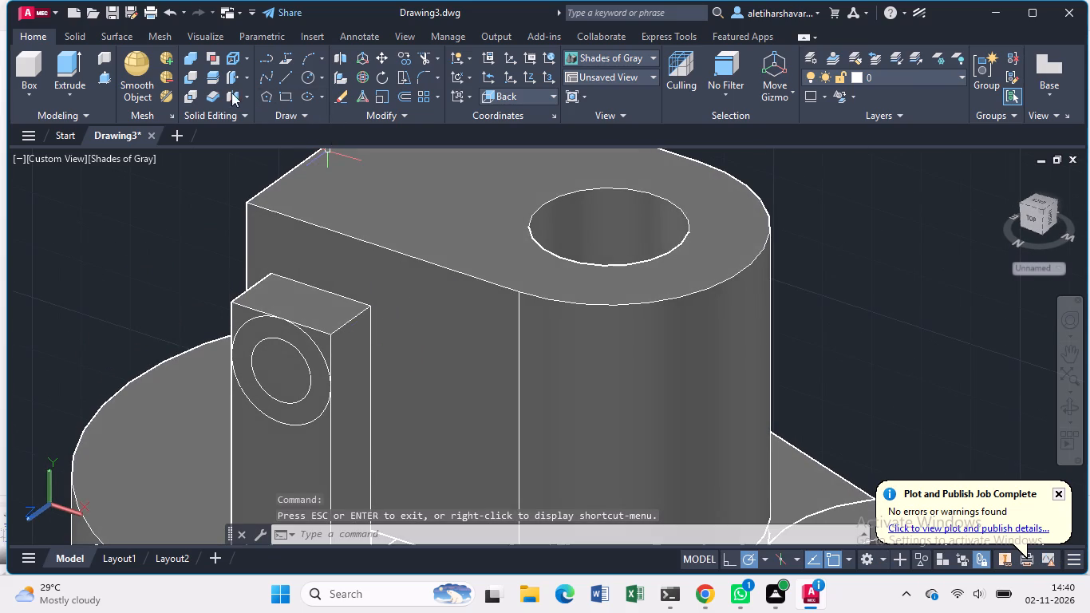
click(104, 75)
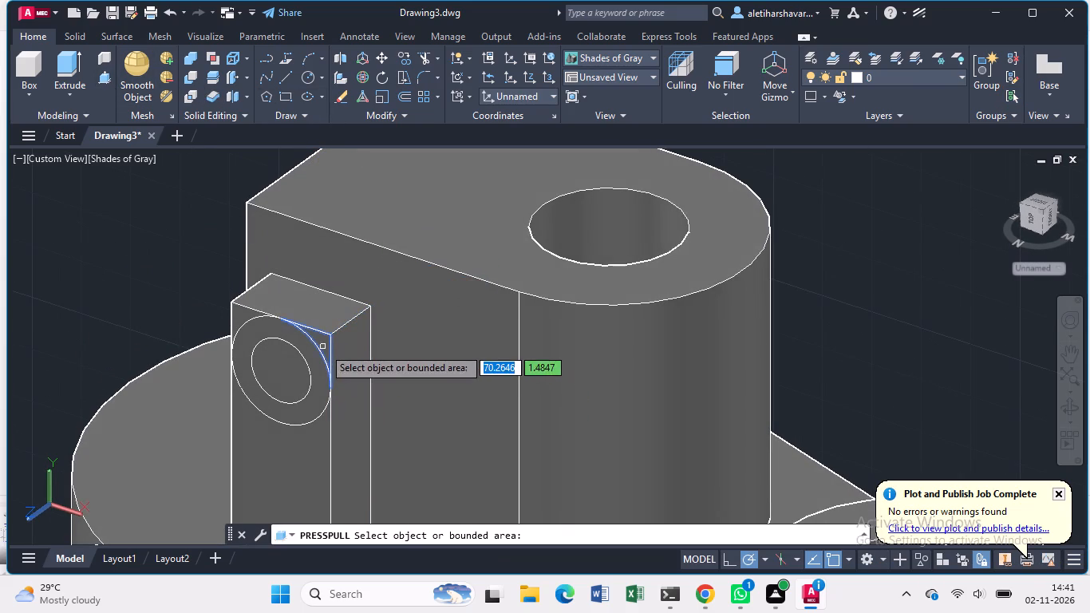
click(323, 347)
text(12)
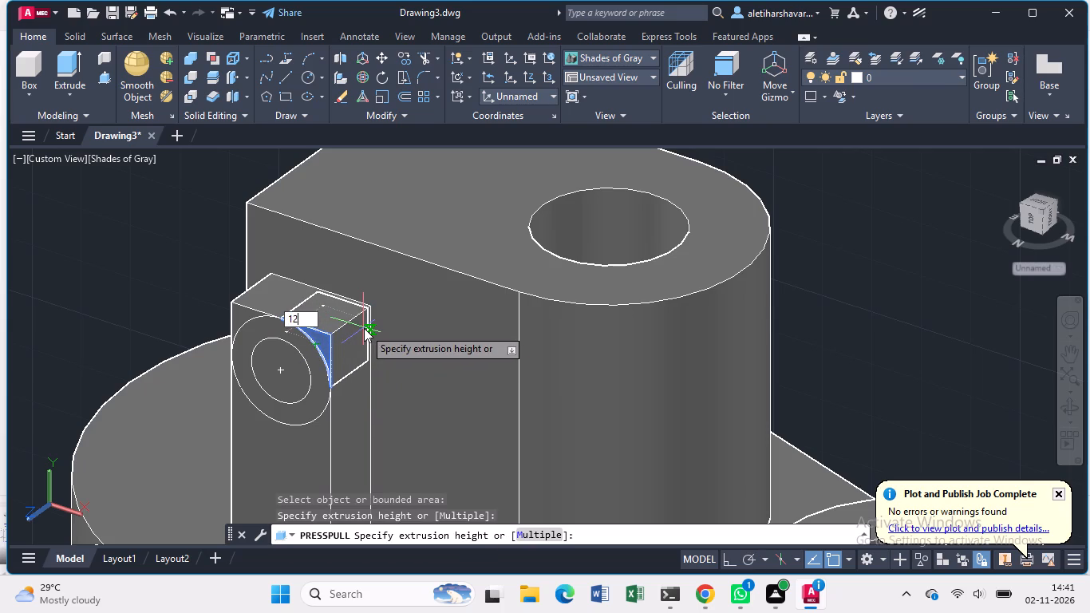
key(Return)
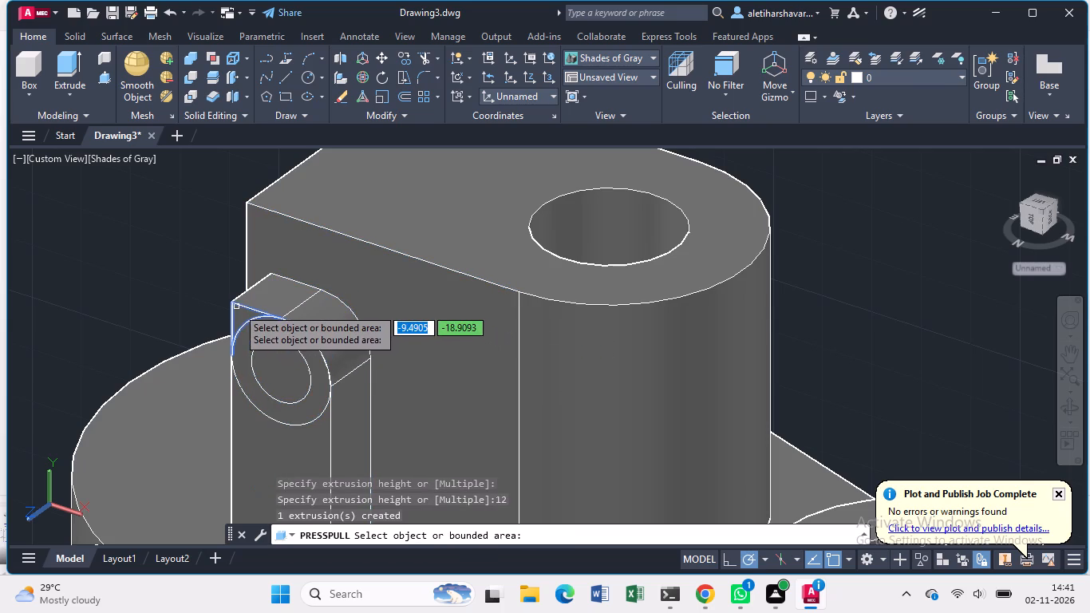
click(238, 309)
text(12)
key(Return)
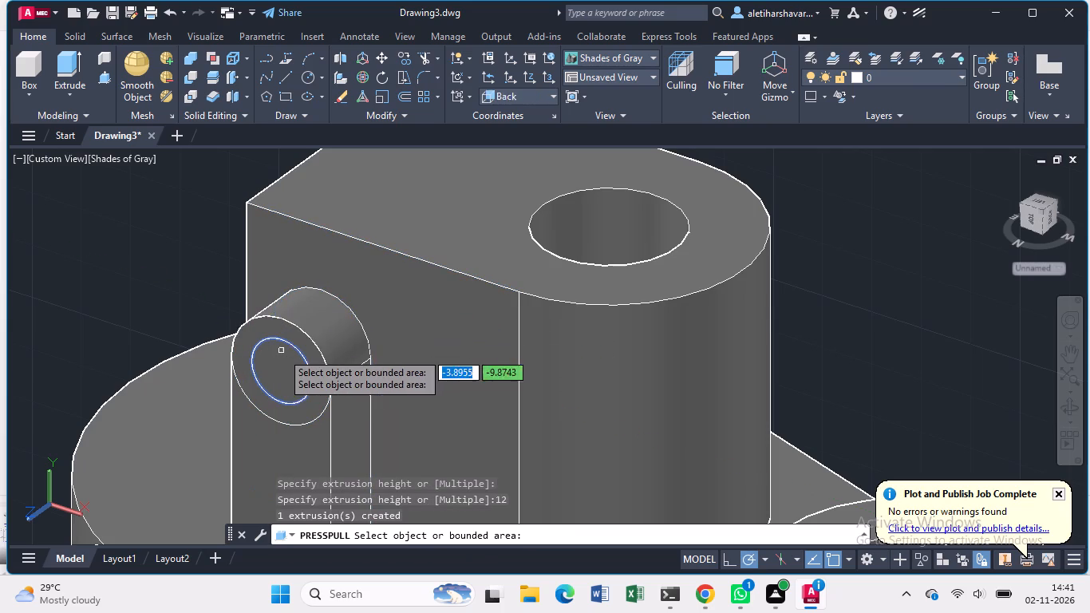
Presspull the radius 6 circle on the rear projection inward through it toward the block to cut the concentric hole.
click(291, 366)
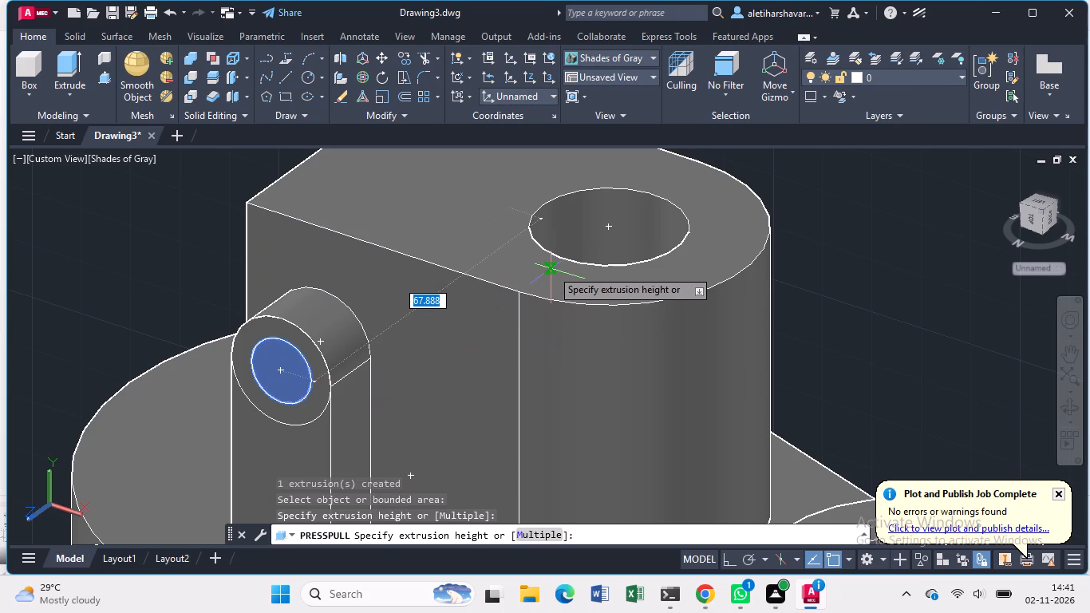
click(567, 244)
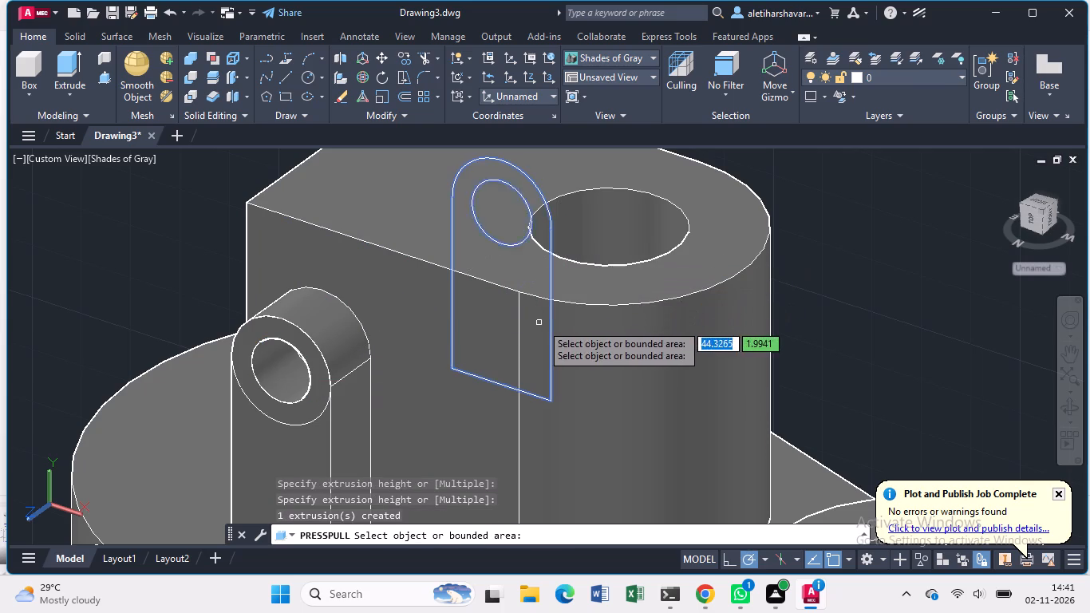
key(Escape)
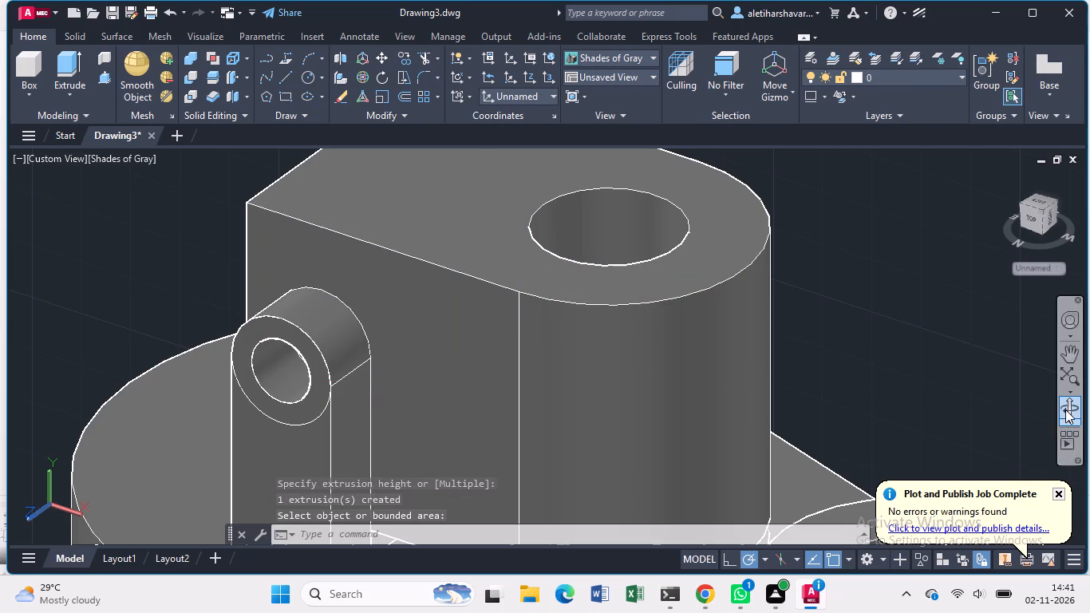
Orbit around the part to examine the block, both rounded projections and their concentric holes from opposite sides.
click(1065, 409)
drag(814, 385, 879, 374)
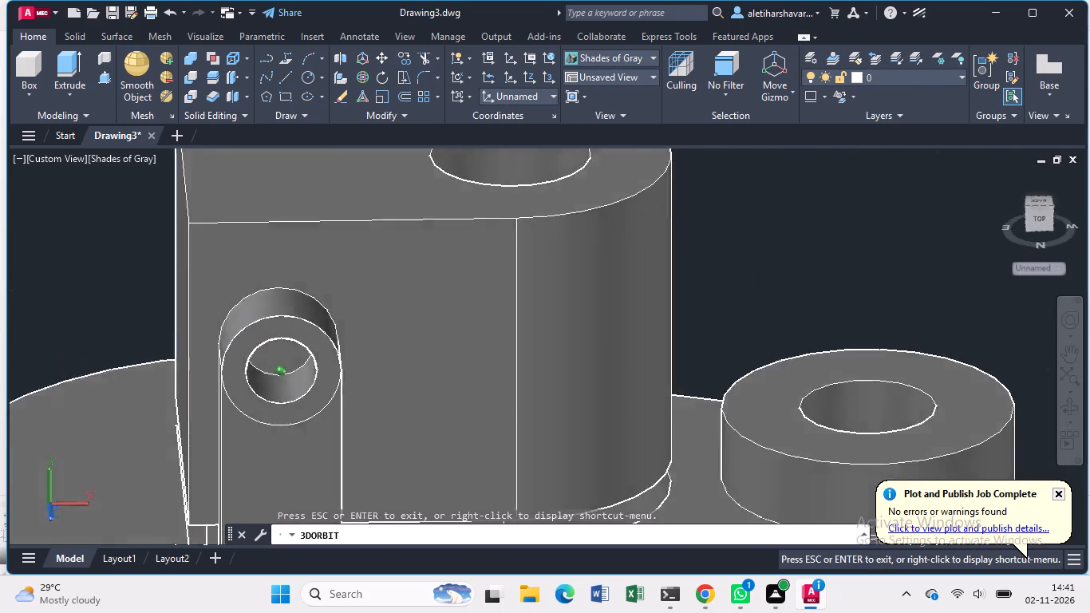
drag(879, 374, 835, 337)
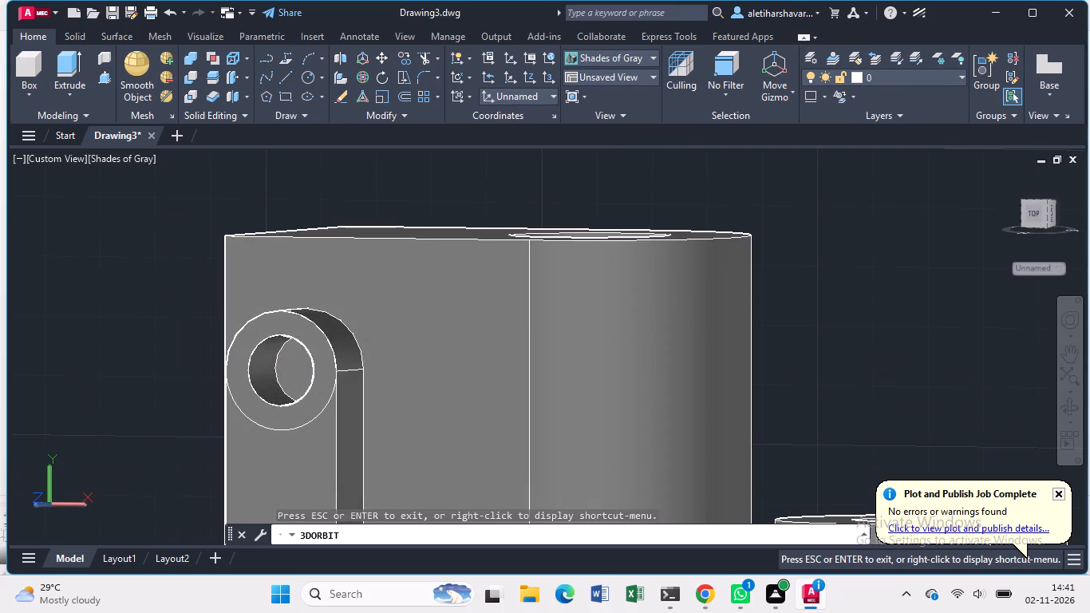
drag(930, 326, 812, 351)
drag(887, 336, 796, 342)
drag(798, 374, 797, 375)
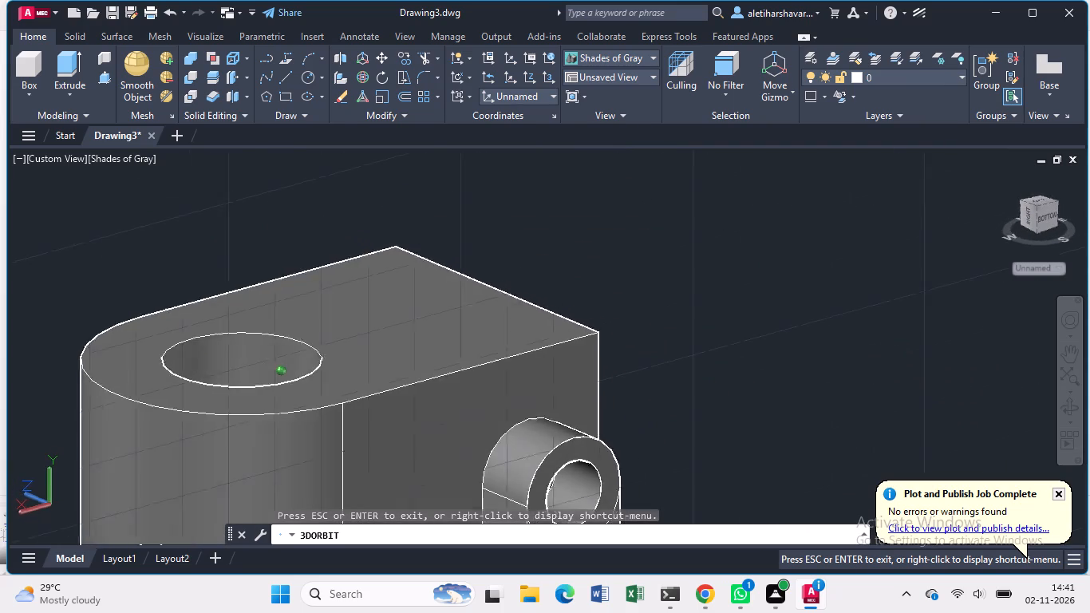
drag(797, 375, 722, 348)
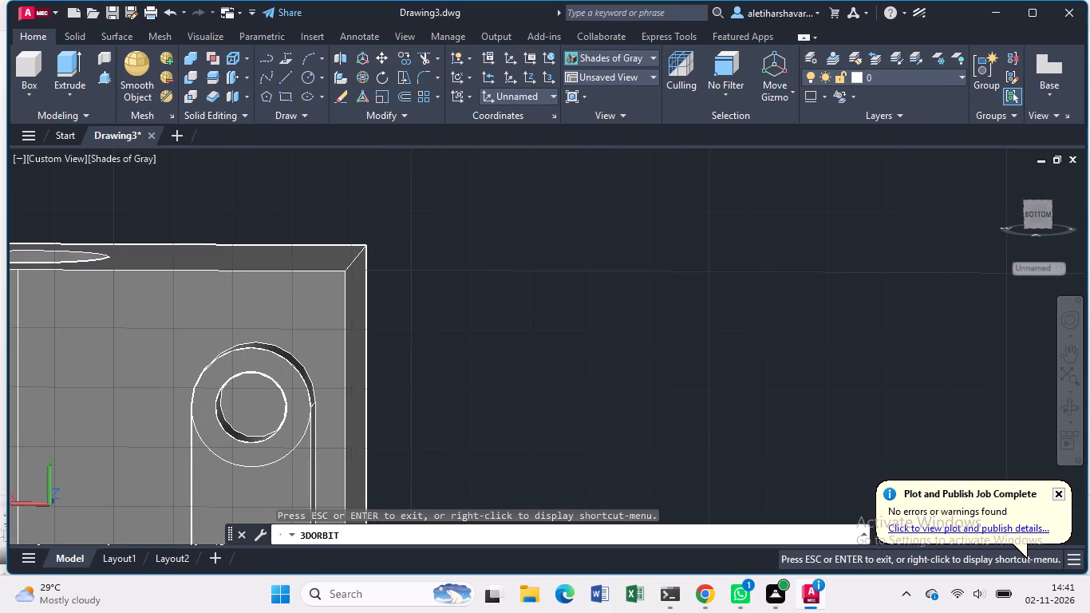
key(Escape)
scroll(725, 352, down, 1)
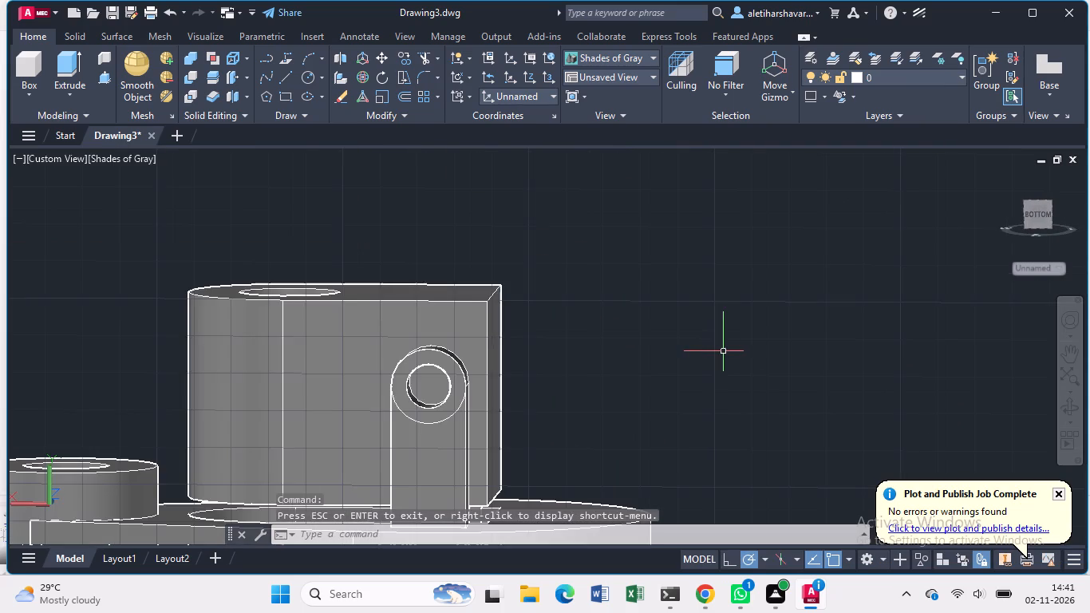
scroll(722, 352, down, 2)
scroll(719, 354, up, 1)
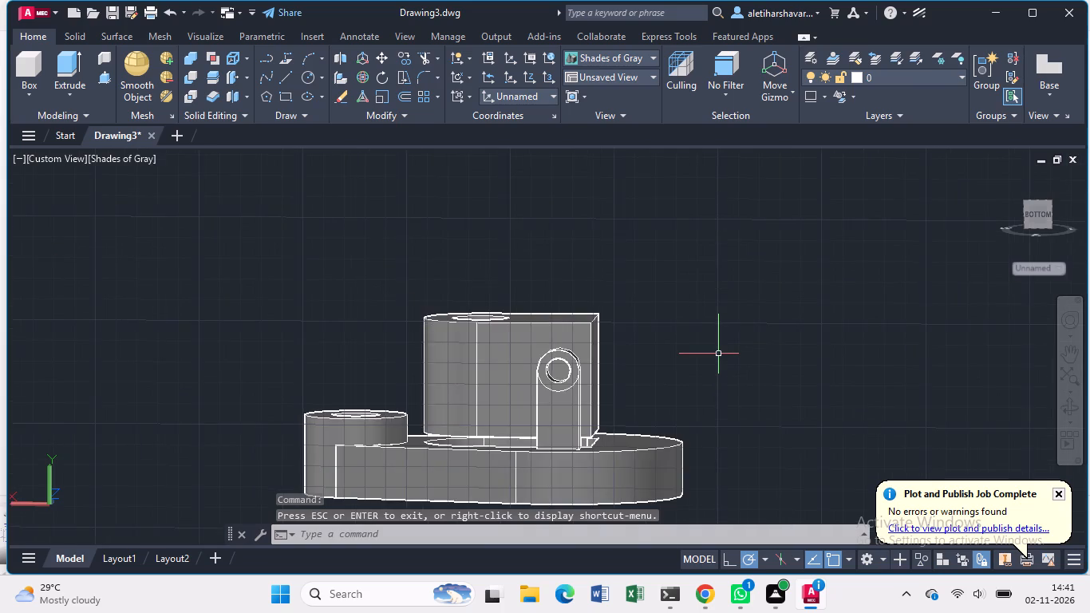
scroll(719, 354, up, 3)
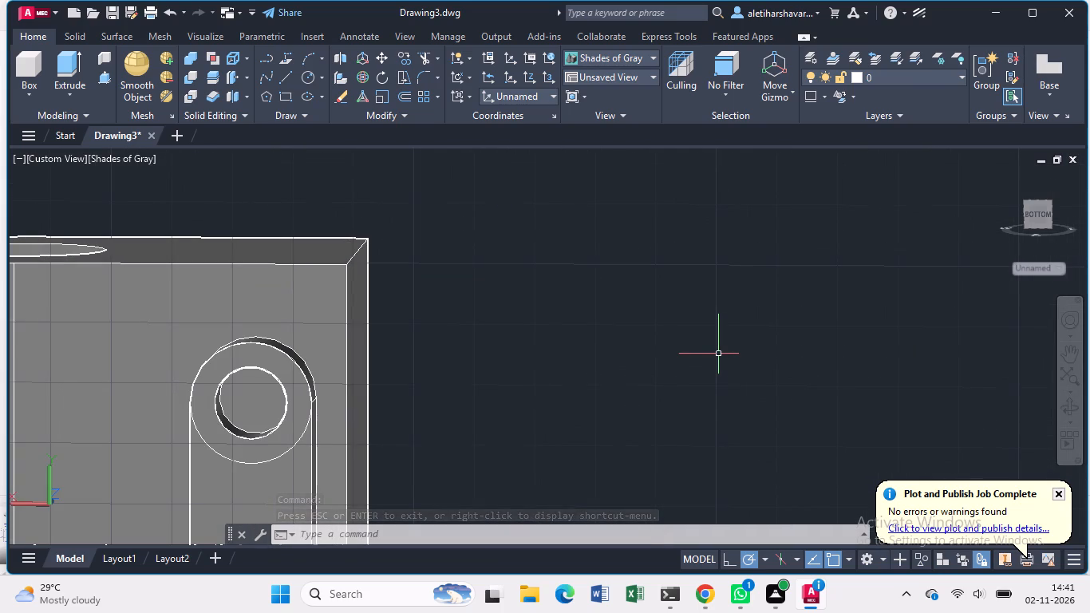
key(Escape)
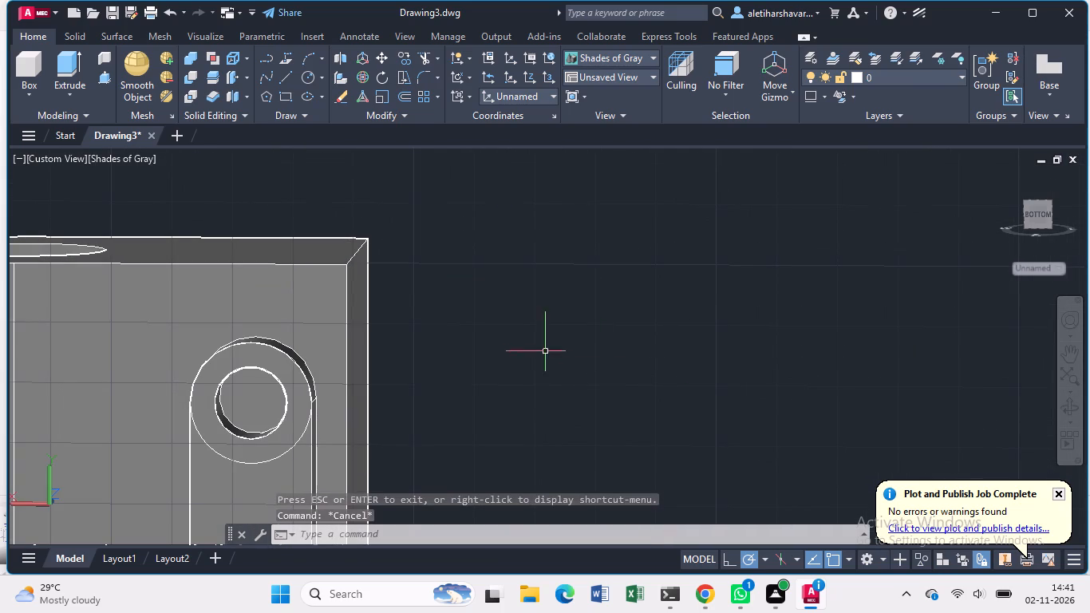
Examine the whole part in the SW, SE, NE and NW isometric views, finishing in SW Isometric.
click(74, 161)
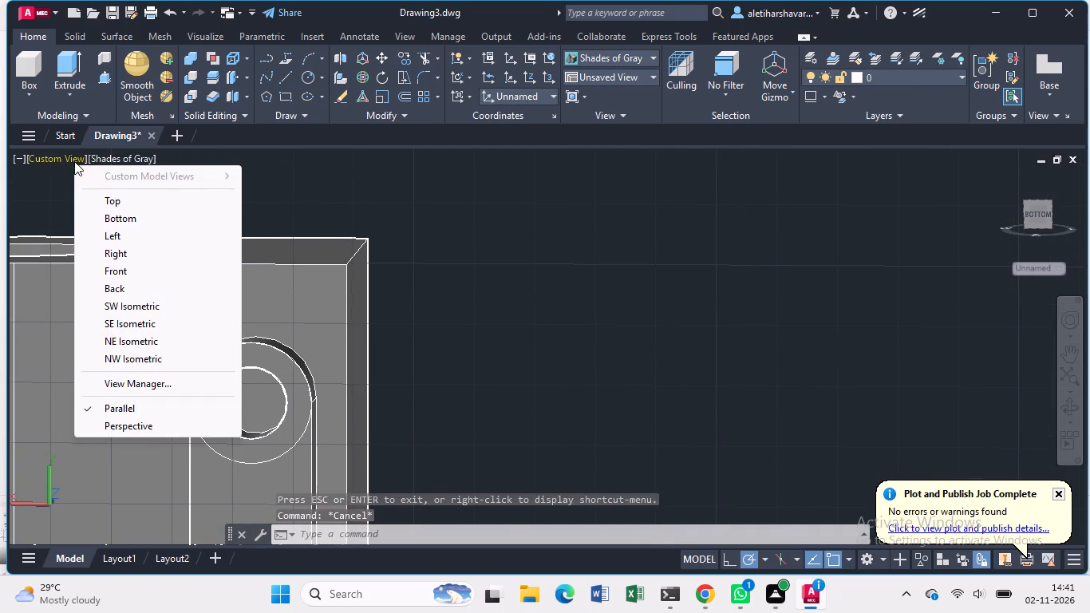
click(148, 304)
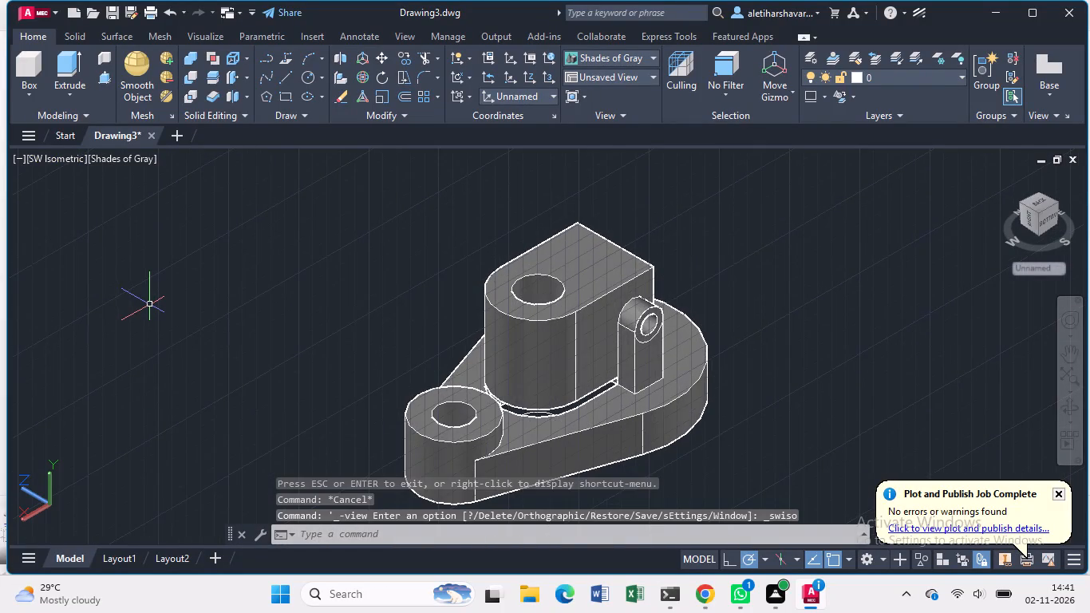
scroll(403, 366, down, 1)
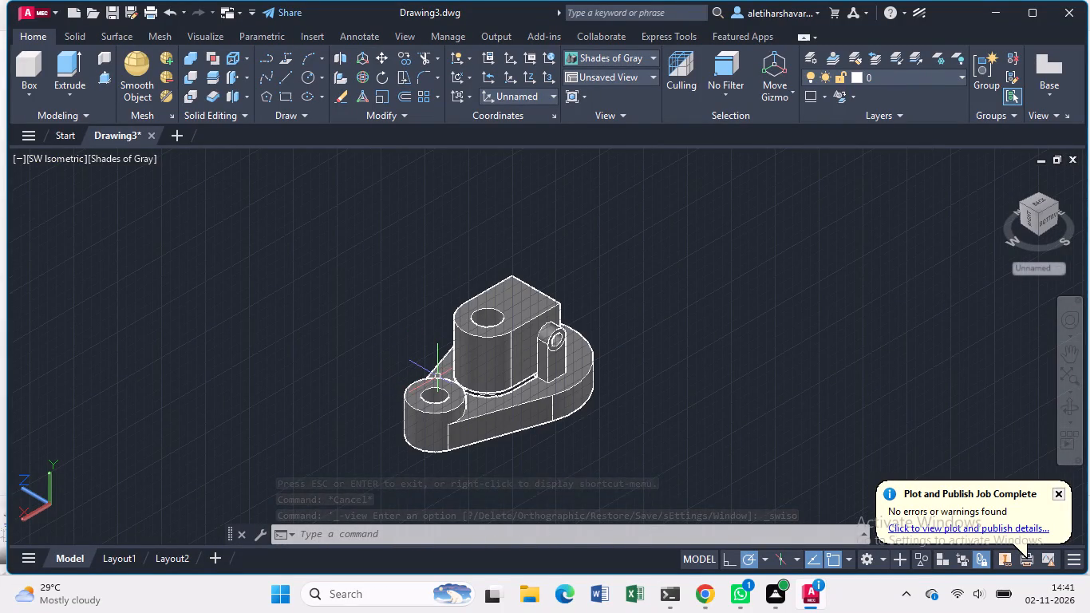
scroll(438, 376, up, 1)
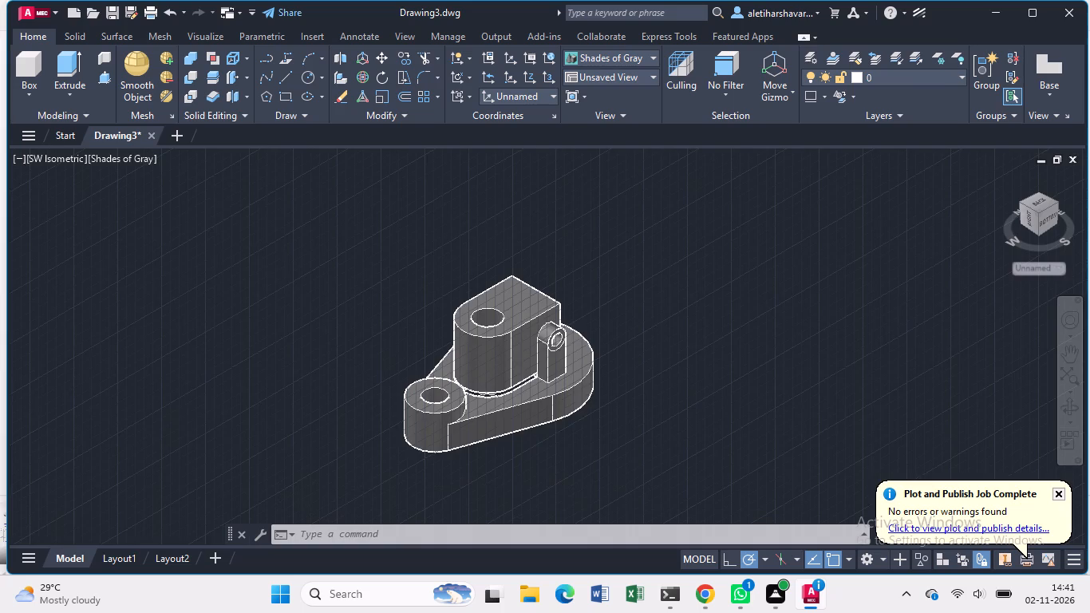
click(64, 152)
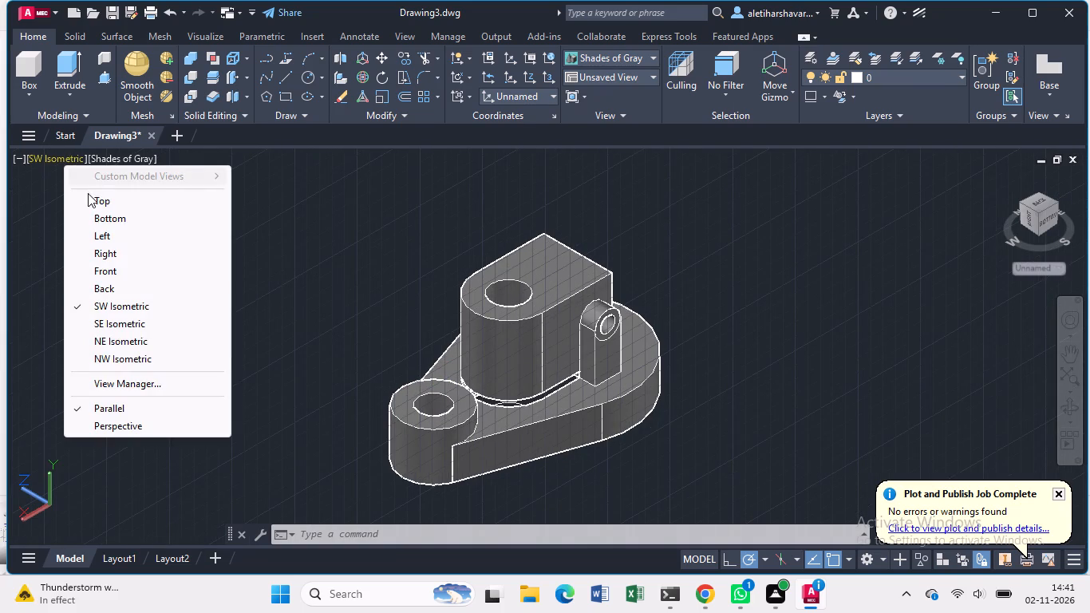
click(113, 320)
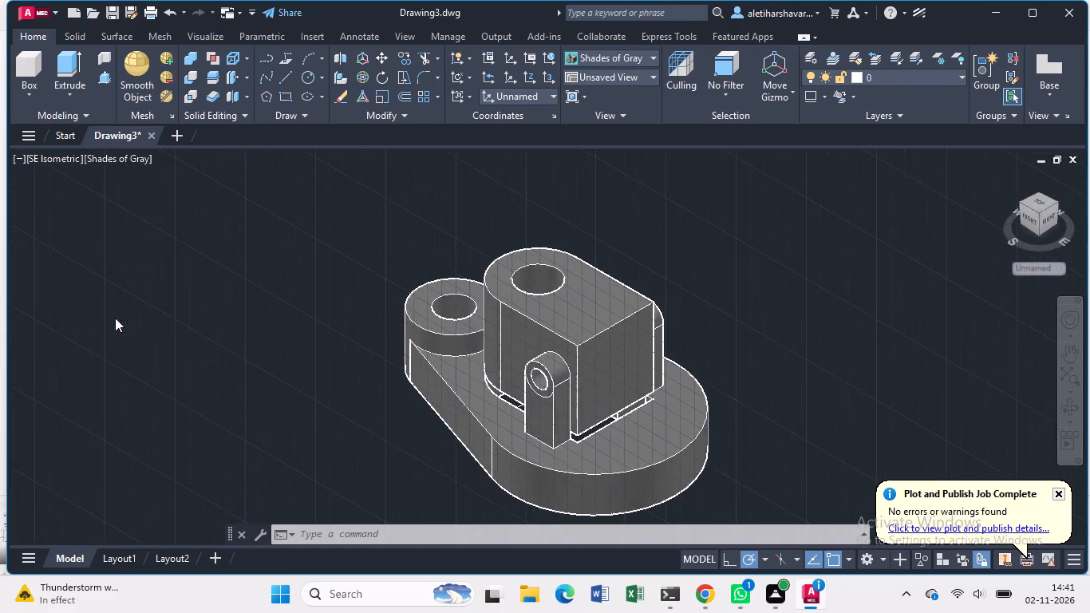
click(37, 159)
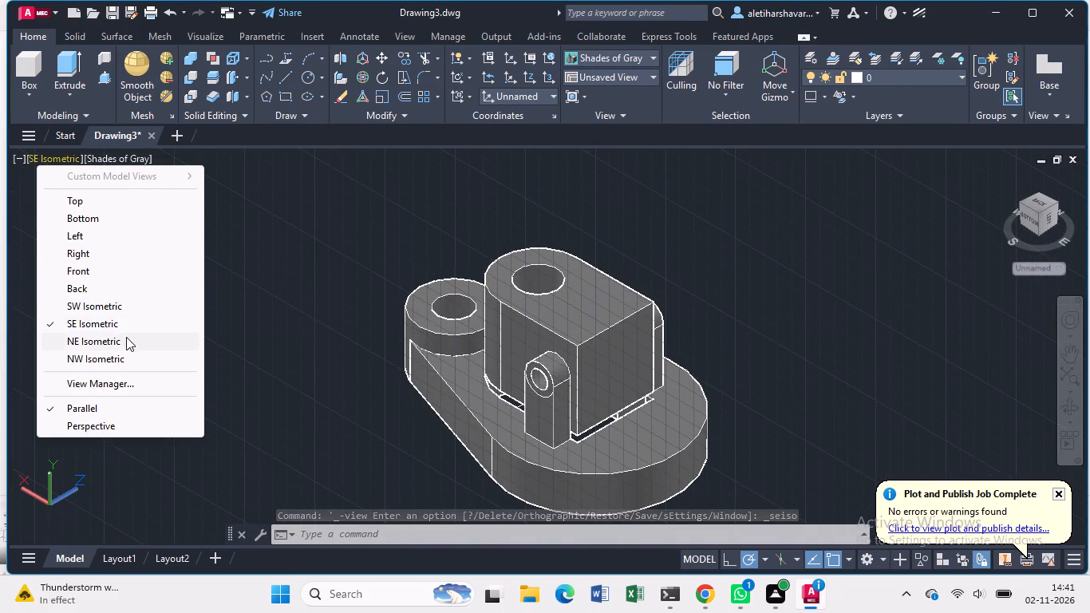
click(128, 339)
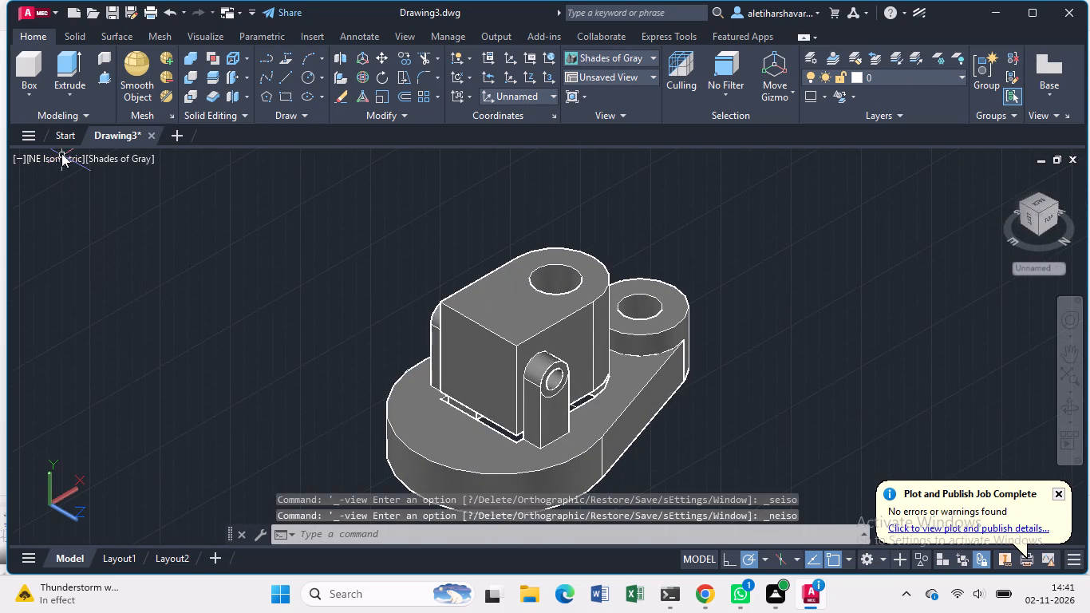
click(57, 160)
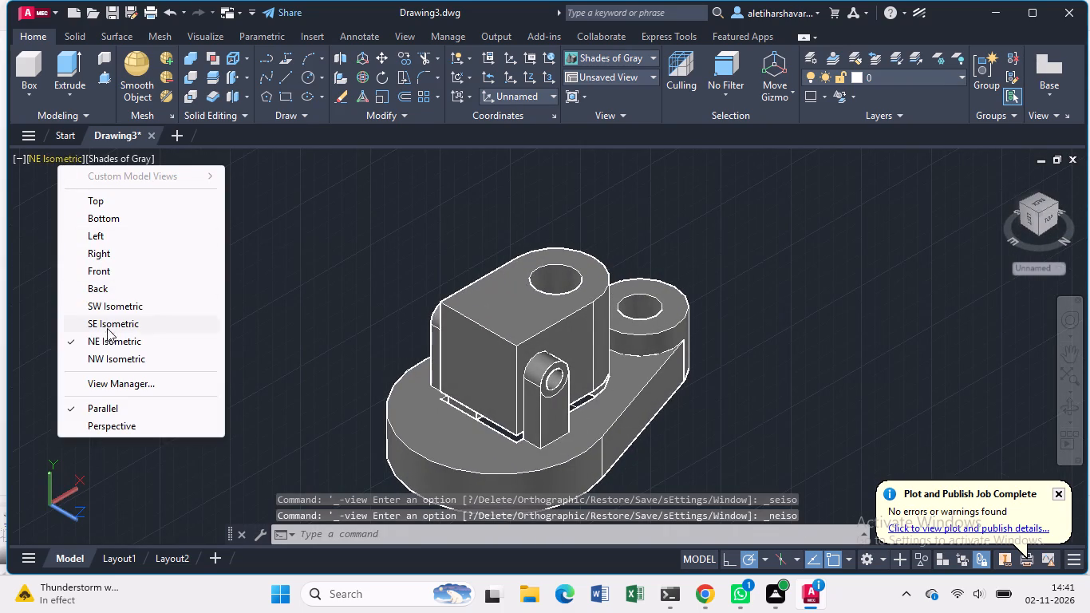
click(110, 356)
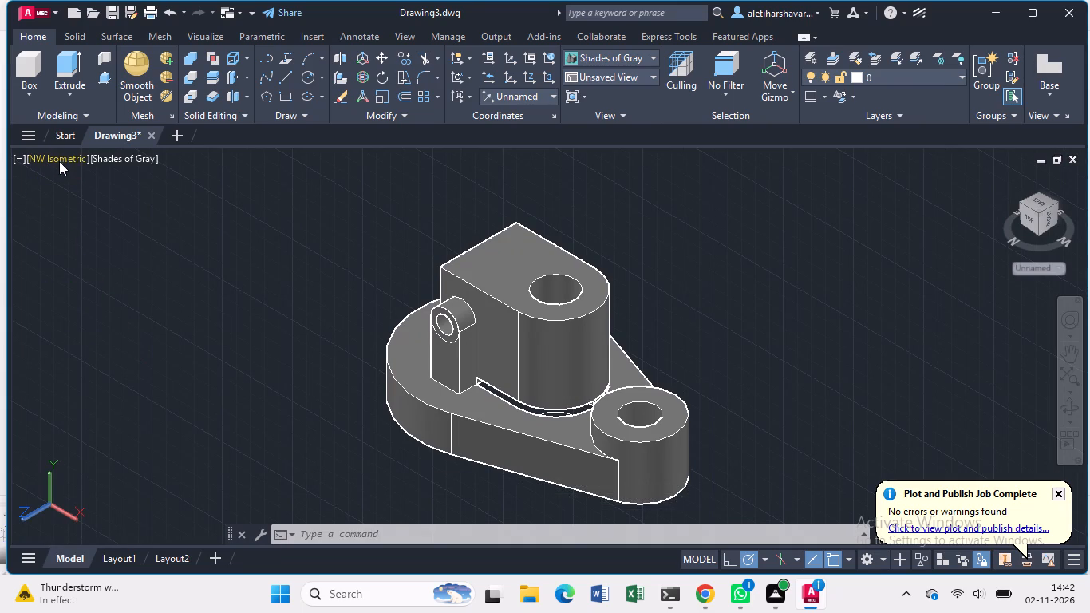
click(60, 160)
click(131, 334)
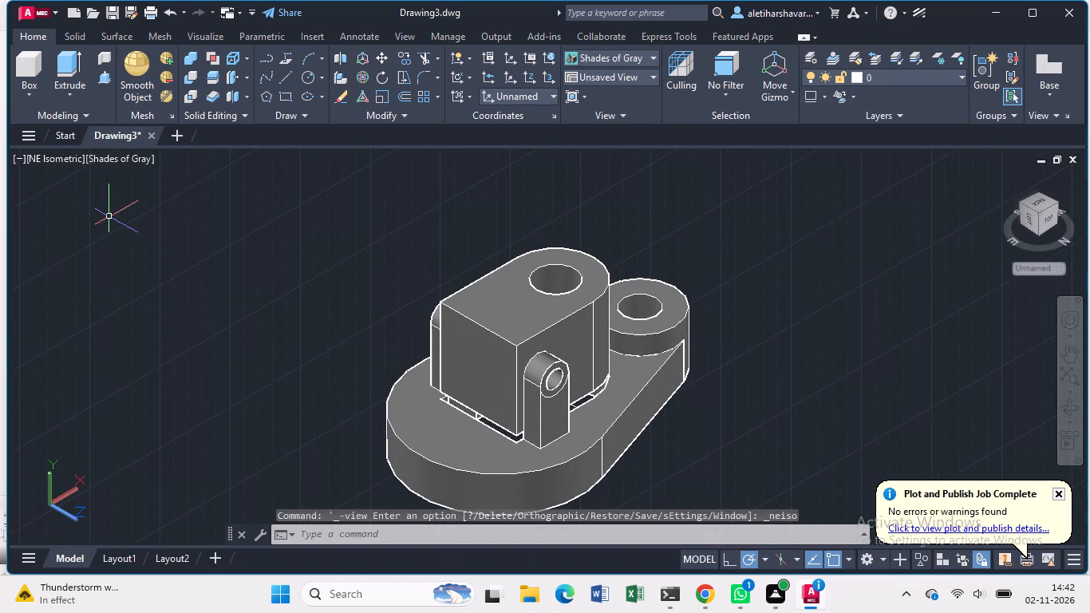
click(63, 163)
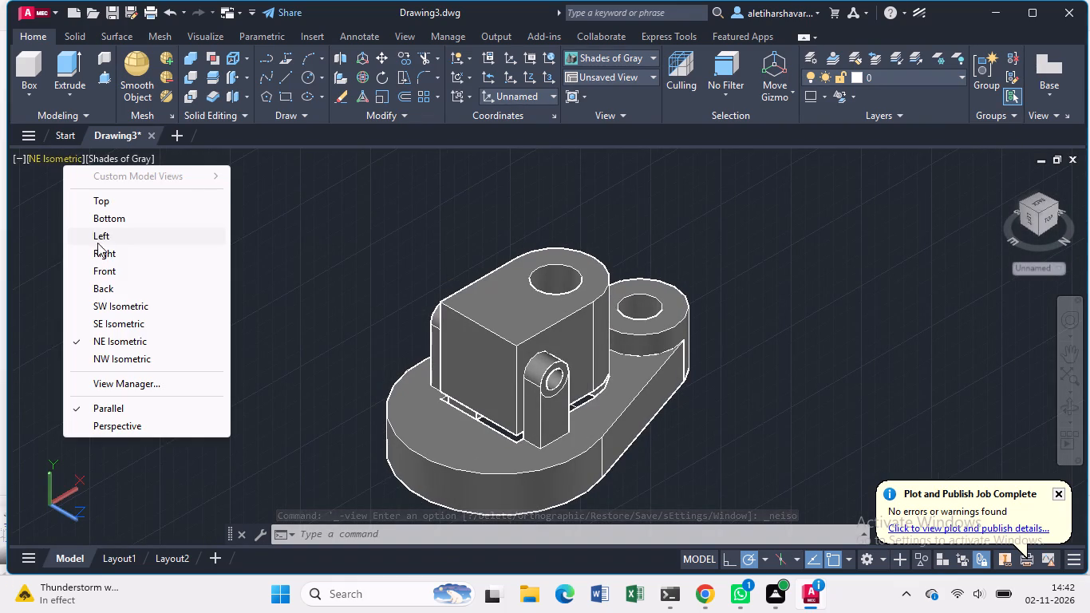
click(118, 317)
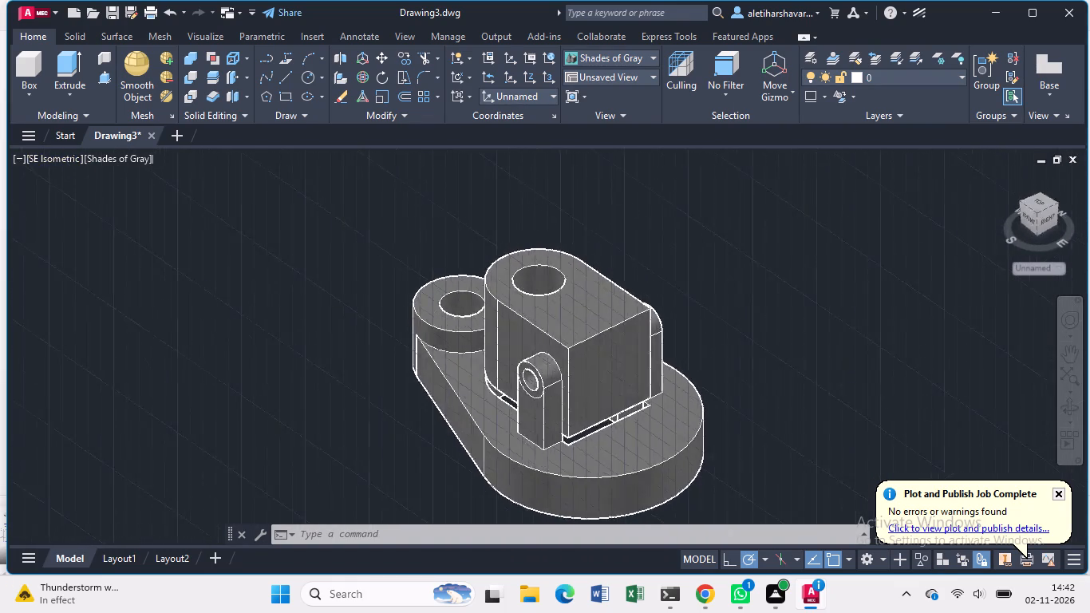
click(65, 163)
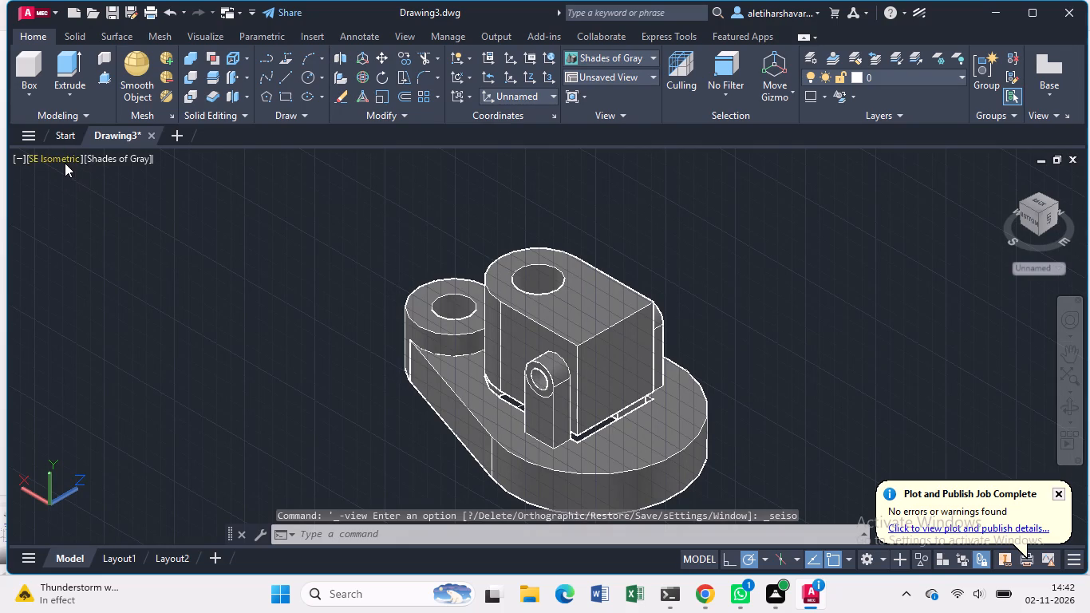
click(131, 301)
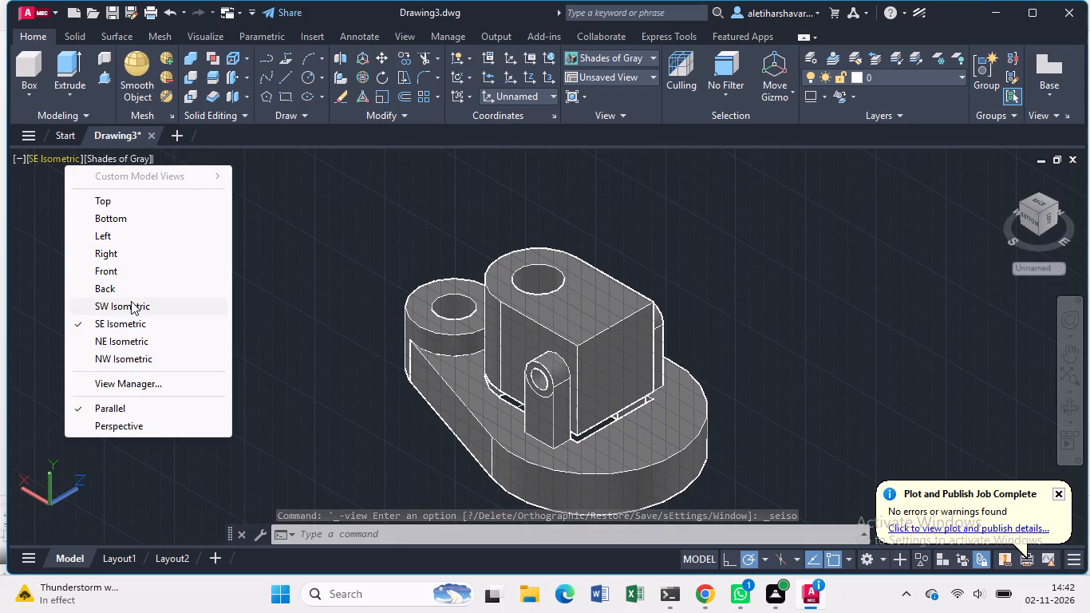
click(73, 163)
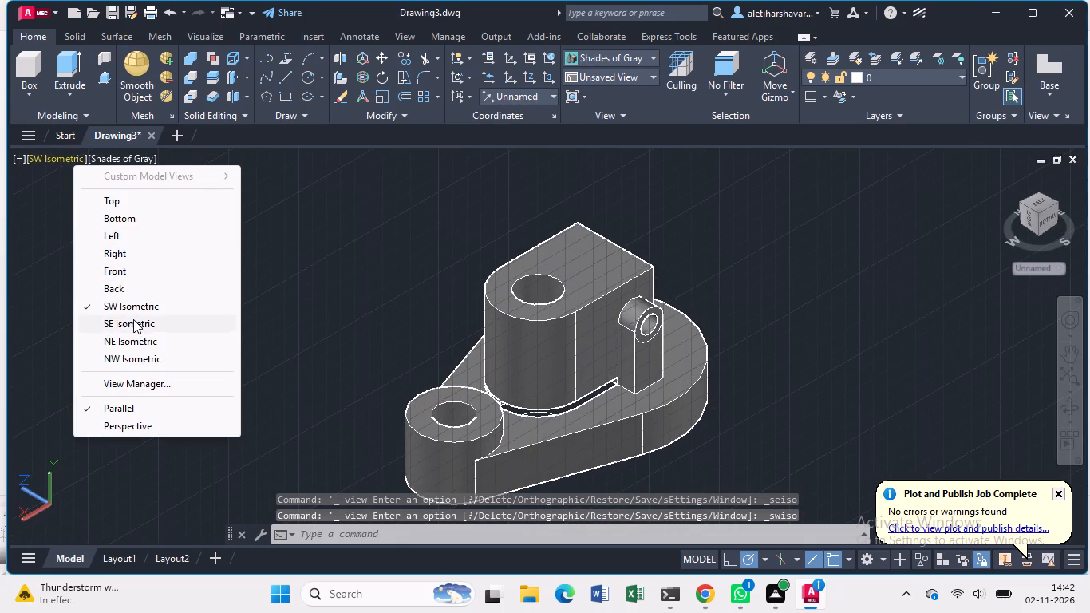
click(133, 319)
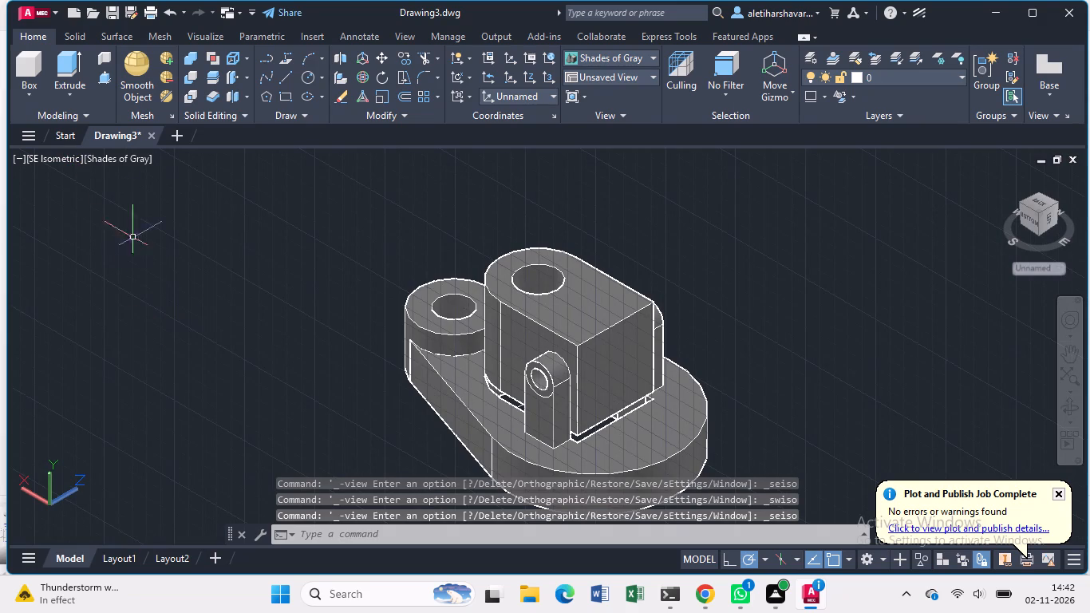
click(70, 156)
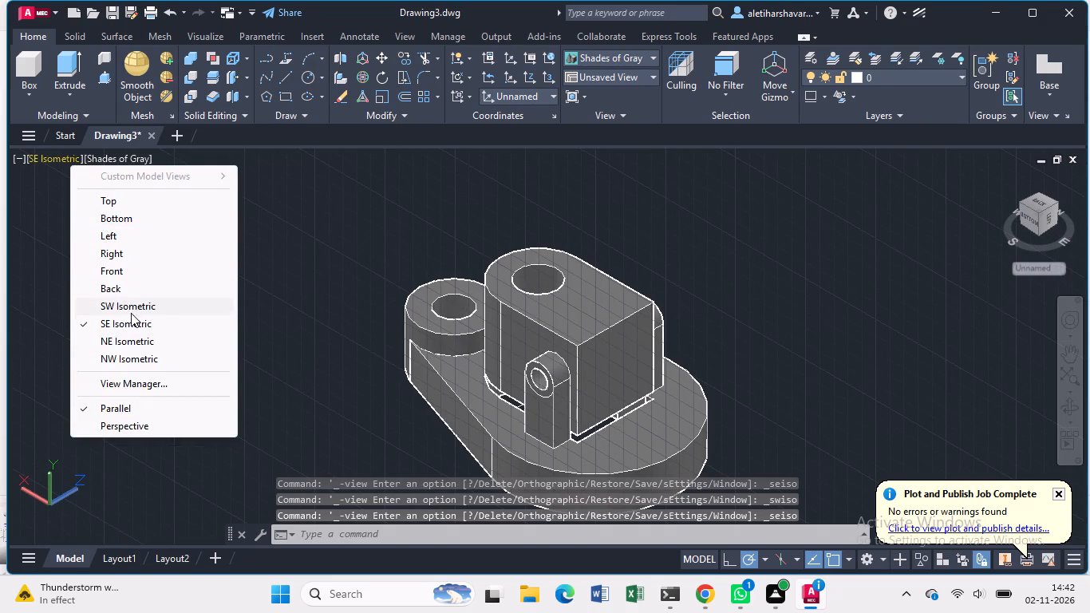
click(130, 299)
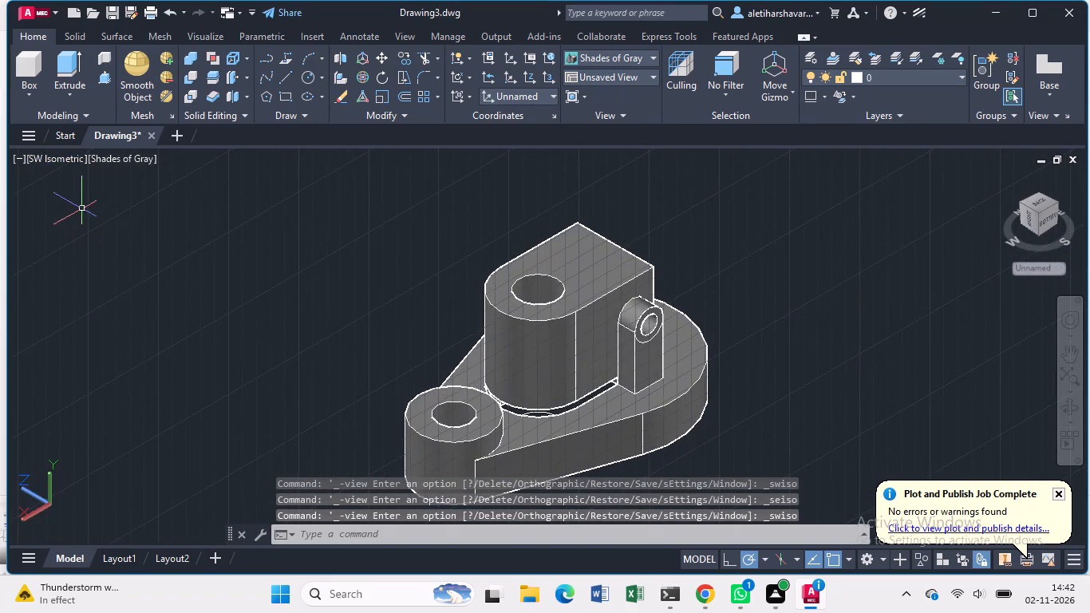
click(69, 160)
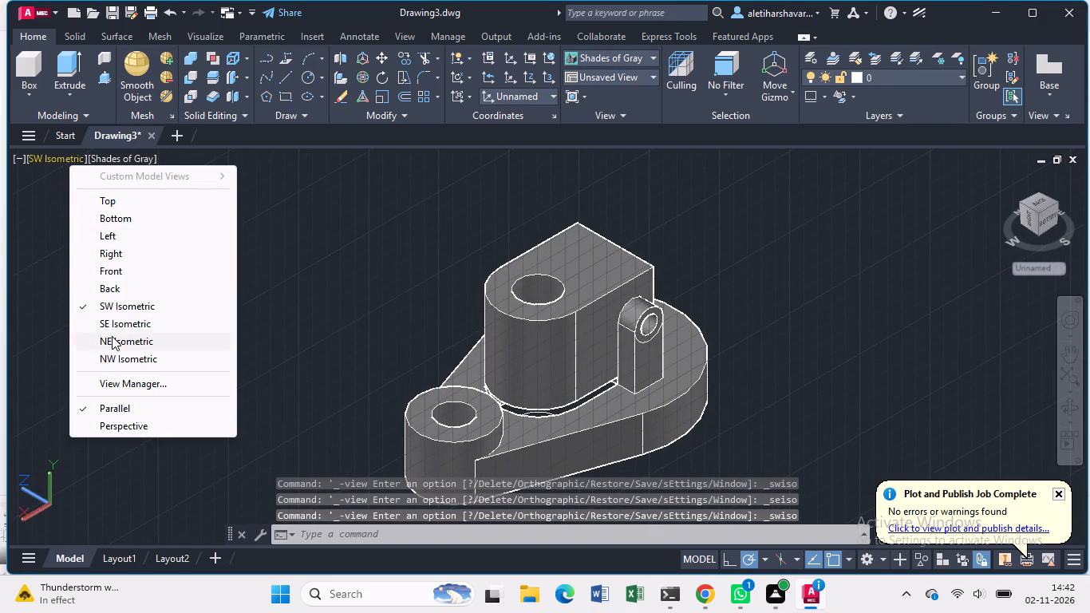
key(Escape)
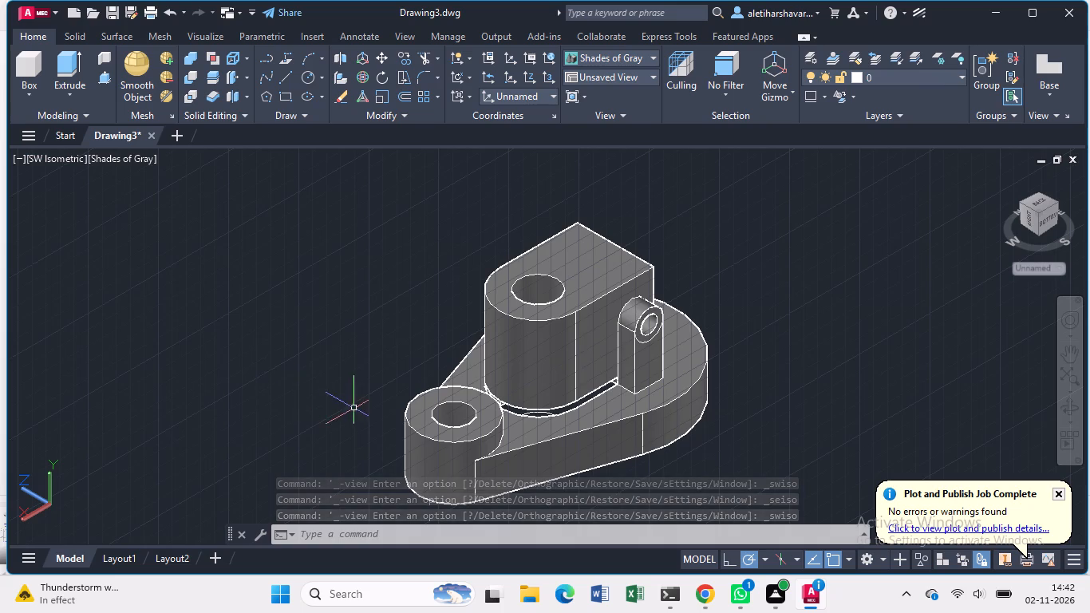
scroll(374, 397, down, 1)
middle_drag(391, 403, 386, 375)
scroll(378, 342, up, 1)
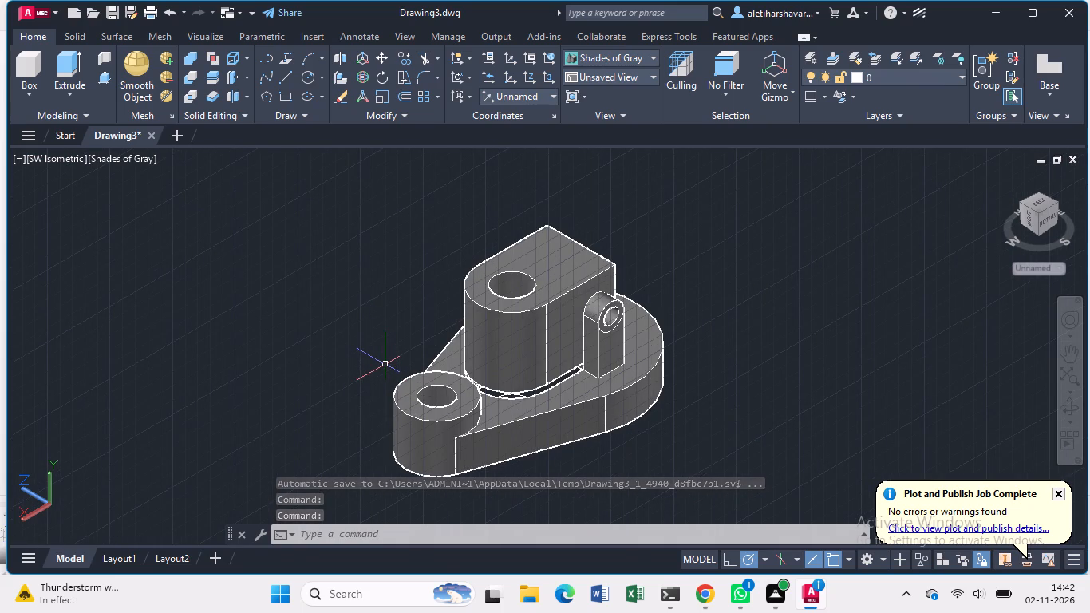
Save the drawing in the Documents folder under the name Bell Crank Mount.
key(ctrl+s)
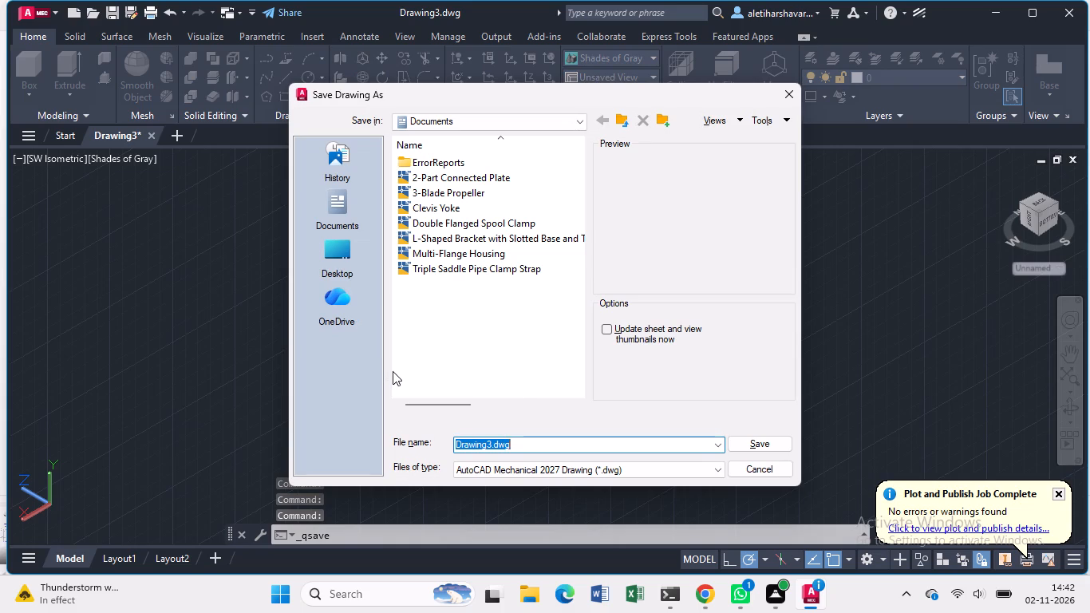
key(BackSpace)
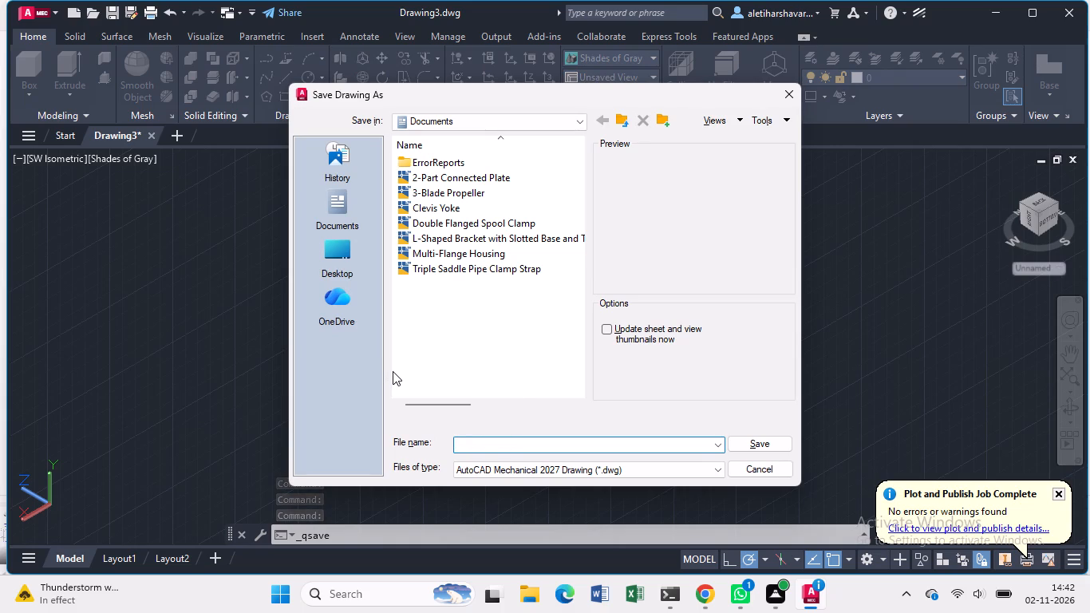
key(ctrl+v)
key(Return)
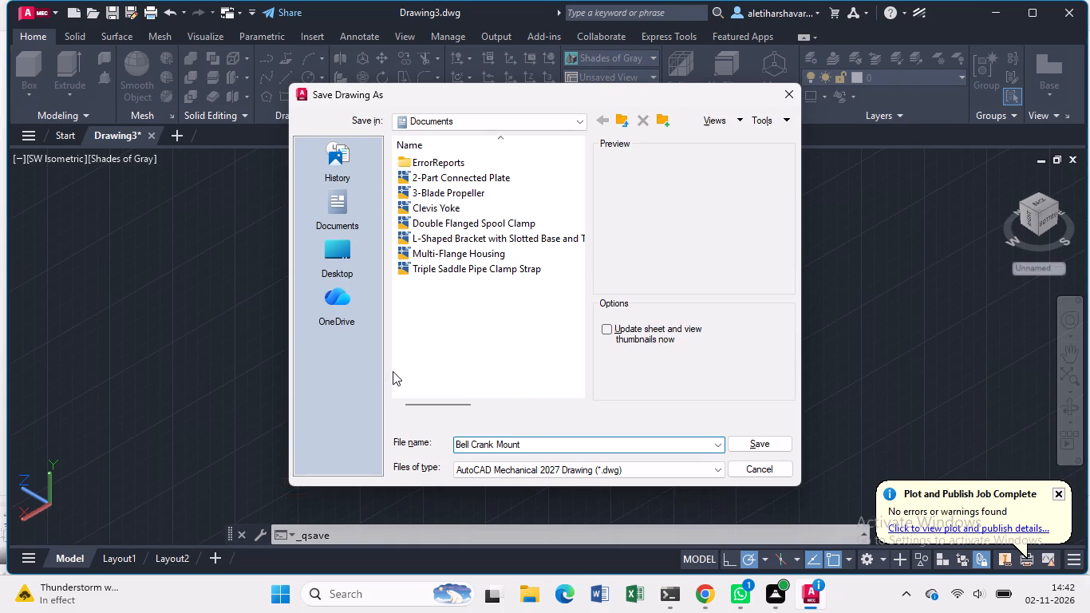
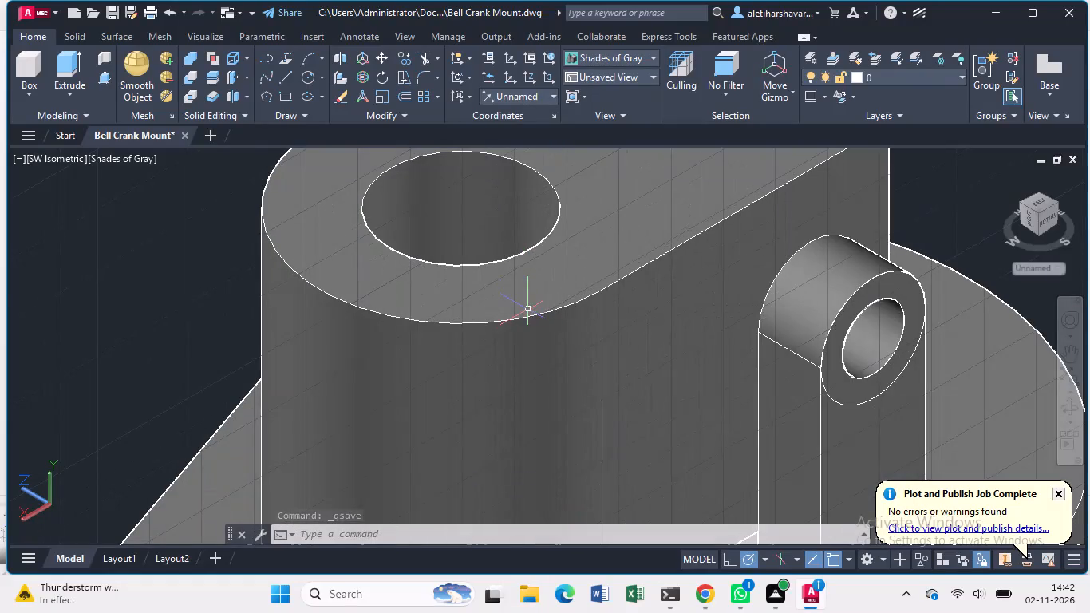
Delete the leftover circle inside the block-shaped opening on the underside of the base.
scroll(529, 311, down, 1)
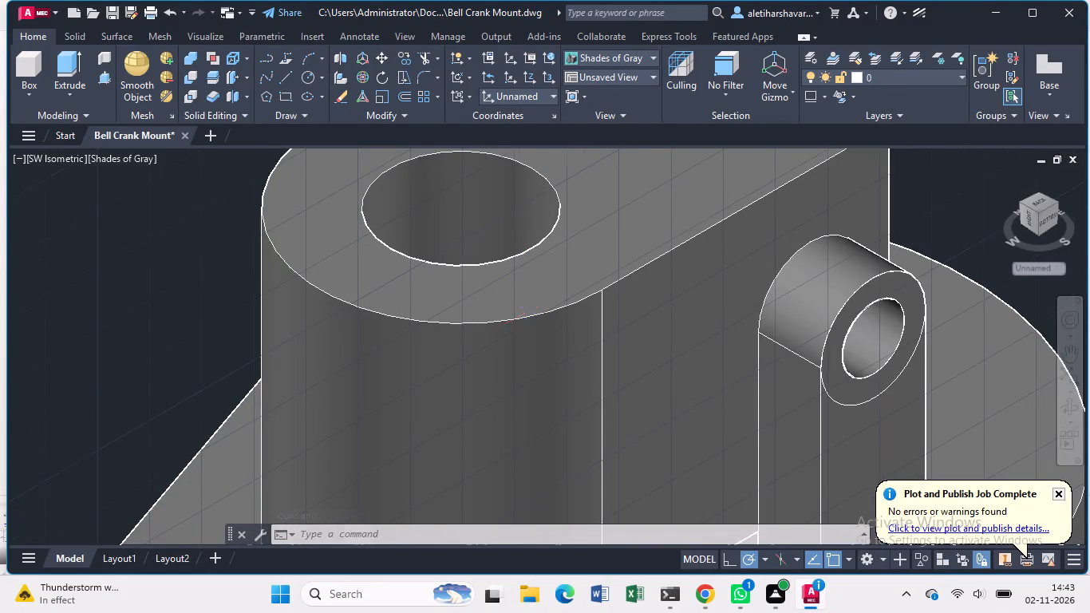
scroll(529, 312, down, 2)
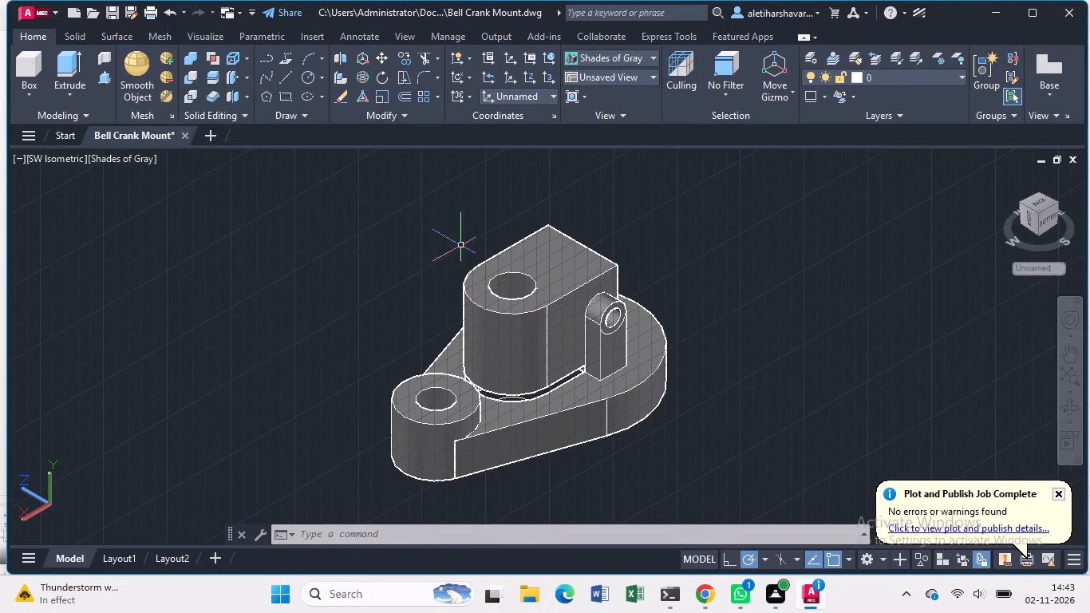
click(1072, 407)
drag(686, 463, 723, 366)
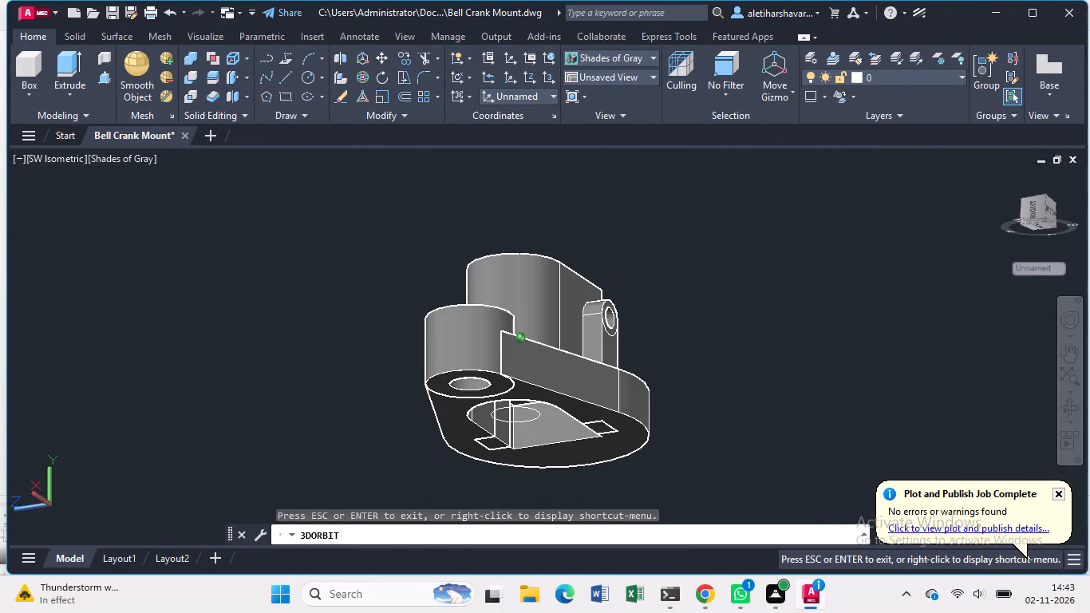
drag(633, 429, 650, 408)
key(Escape)
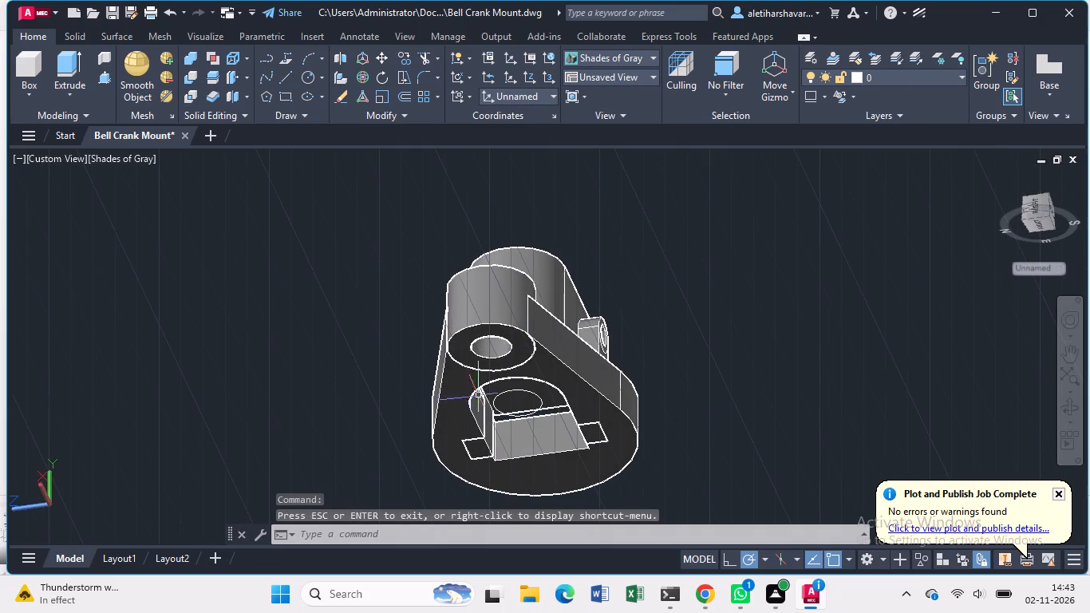
click(538, 401)
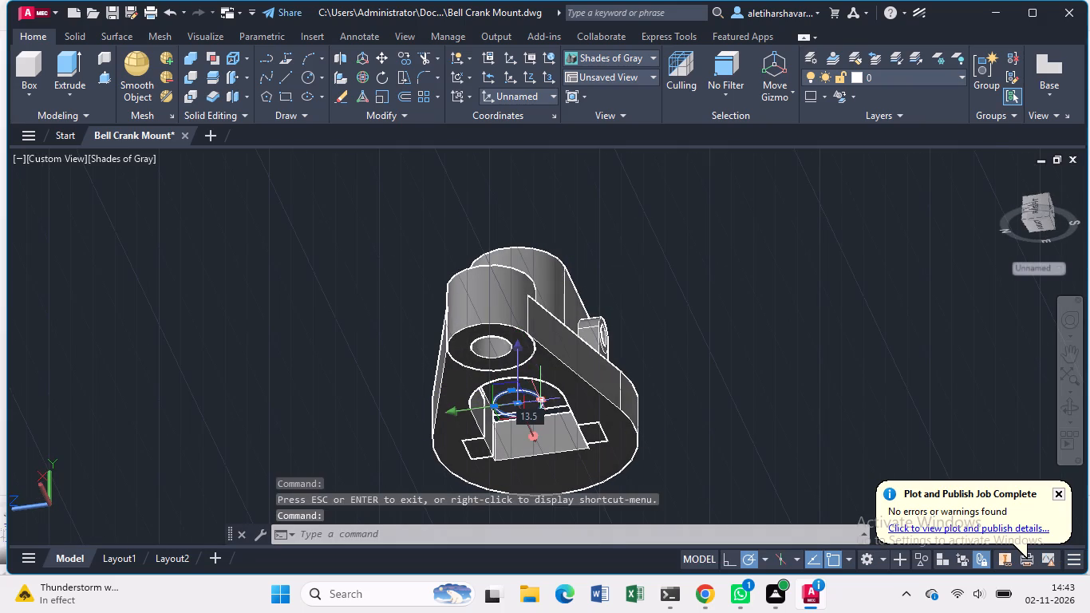
key(Delete)
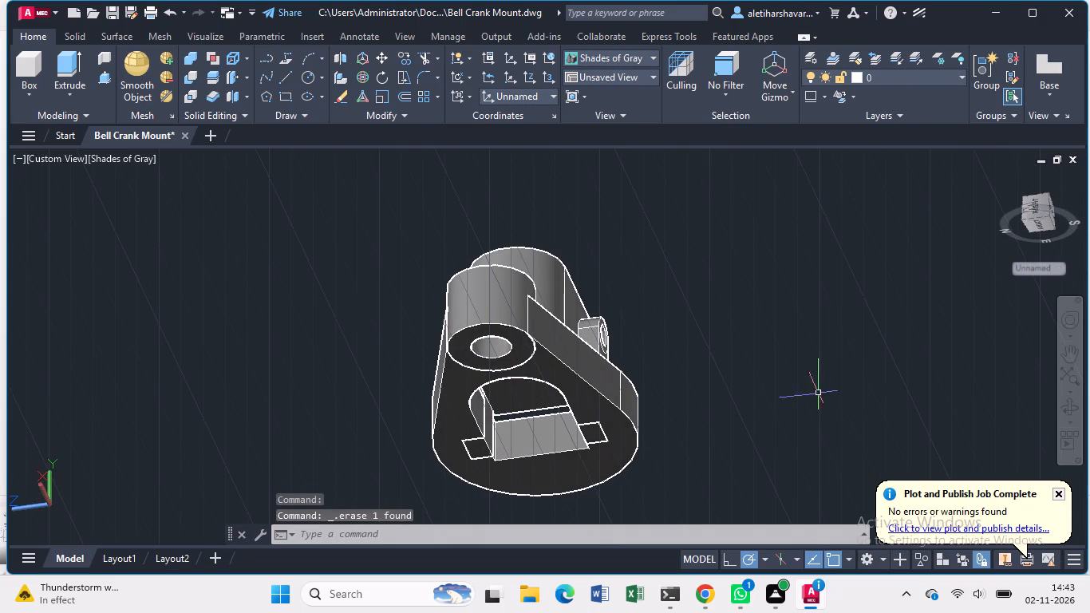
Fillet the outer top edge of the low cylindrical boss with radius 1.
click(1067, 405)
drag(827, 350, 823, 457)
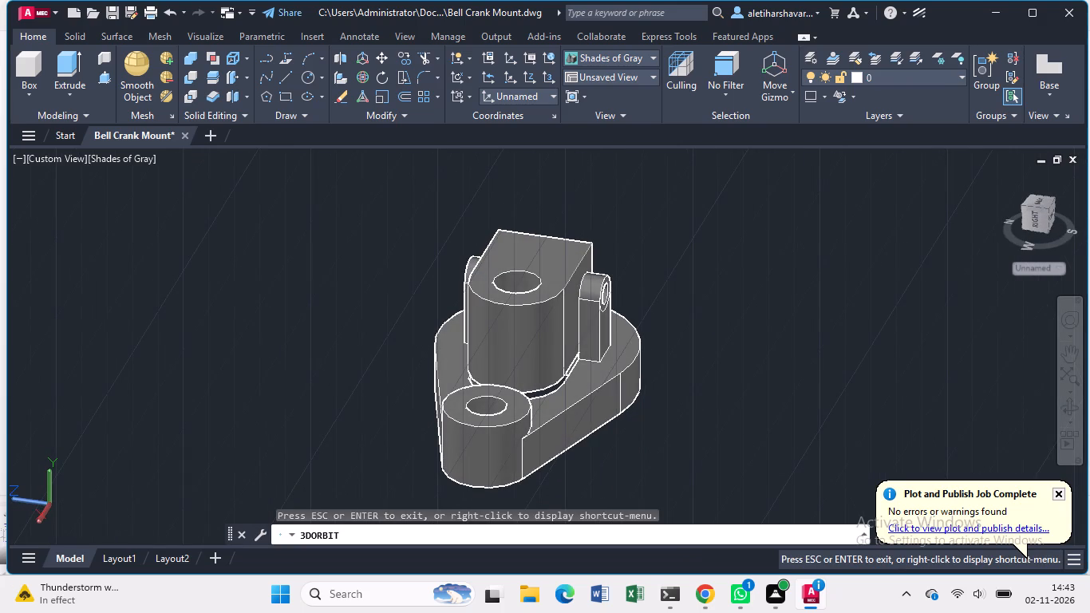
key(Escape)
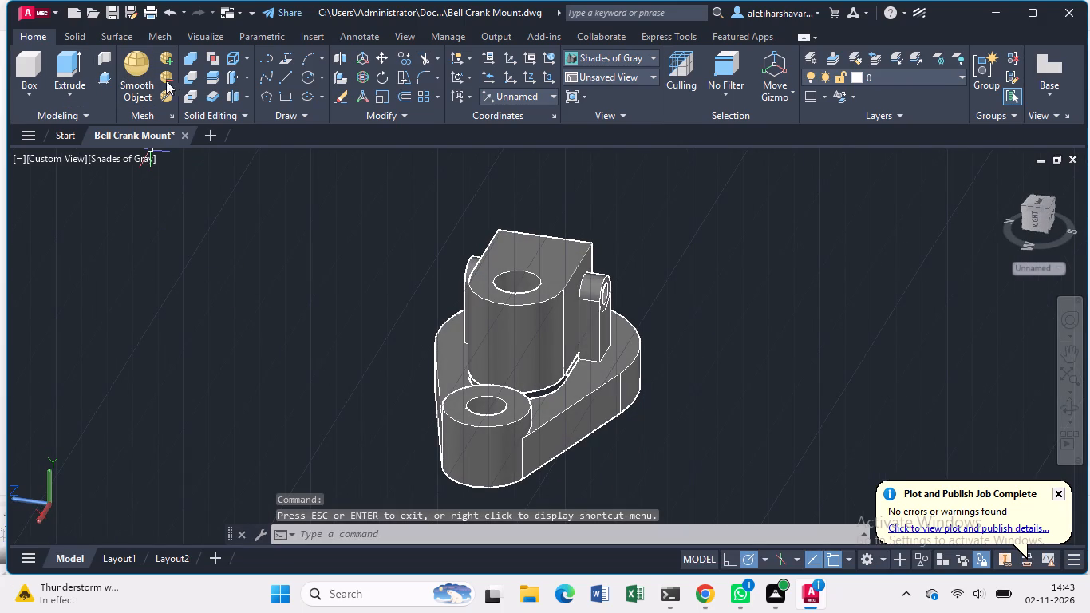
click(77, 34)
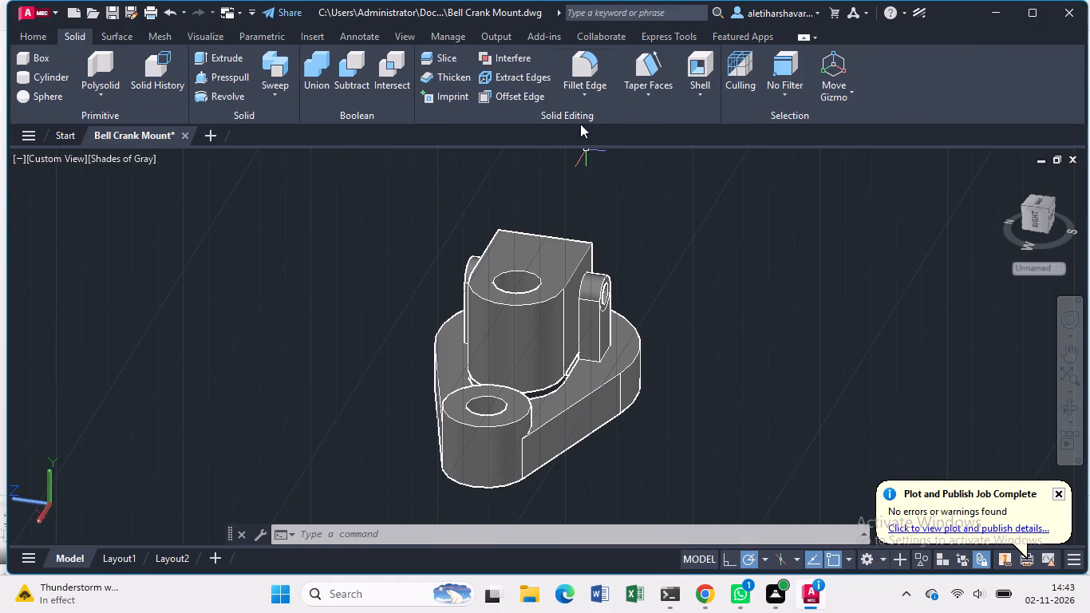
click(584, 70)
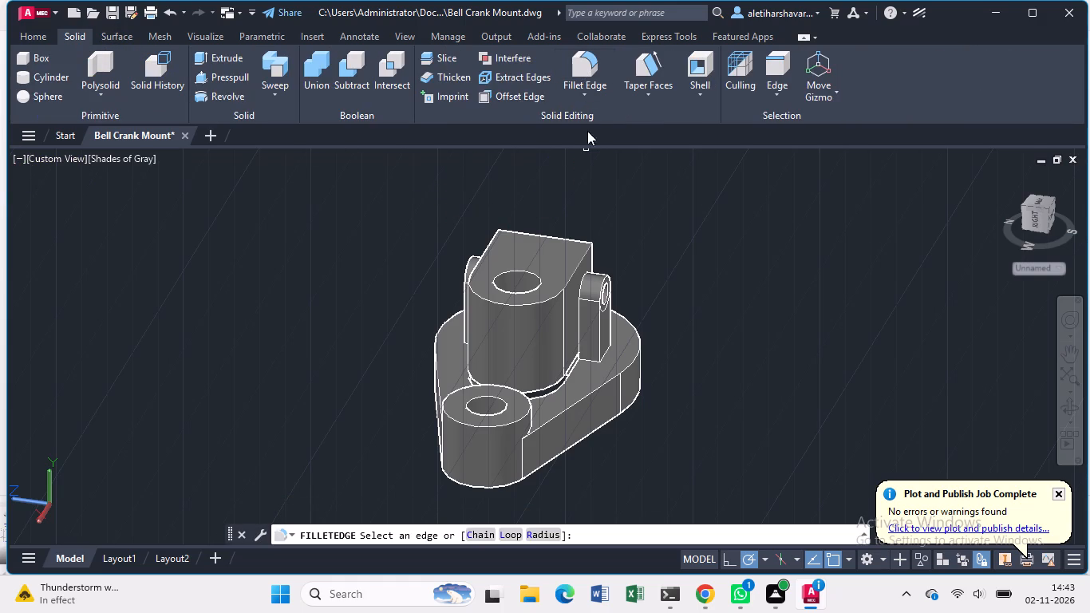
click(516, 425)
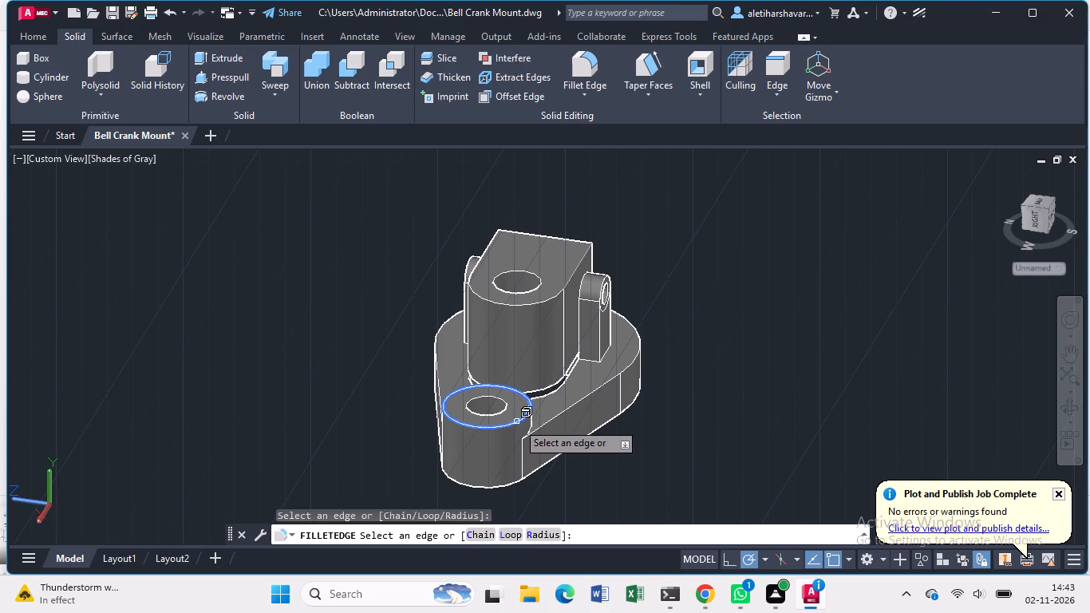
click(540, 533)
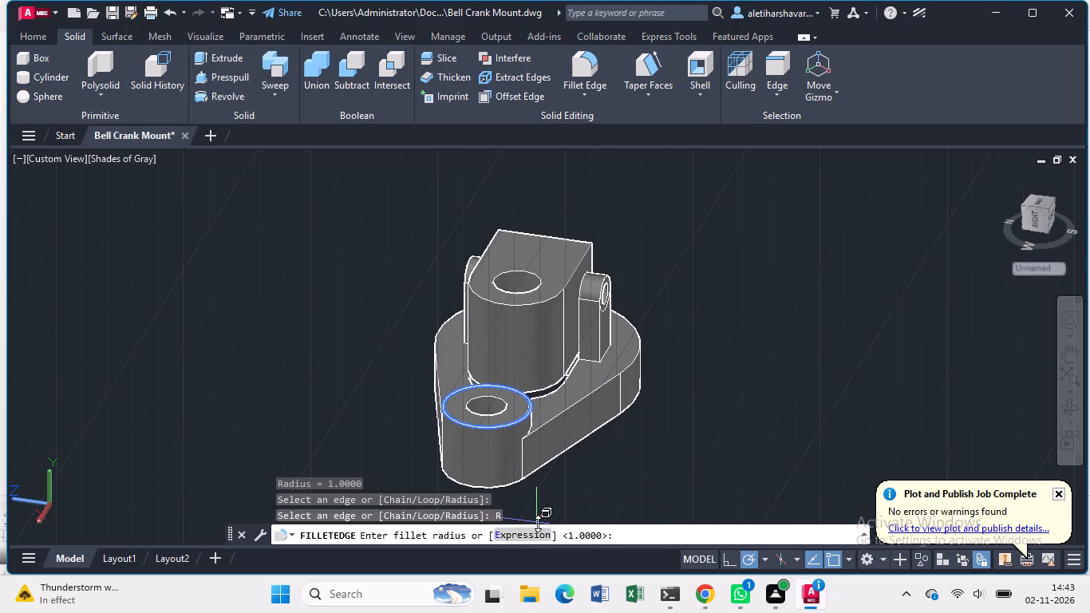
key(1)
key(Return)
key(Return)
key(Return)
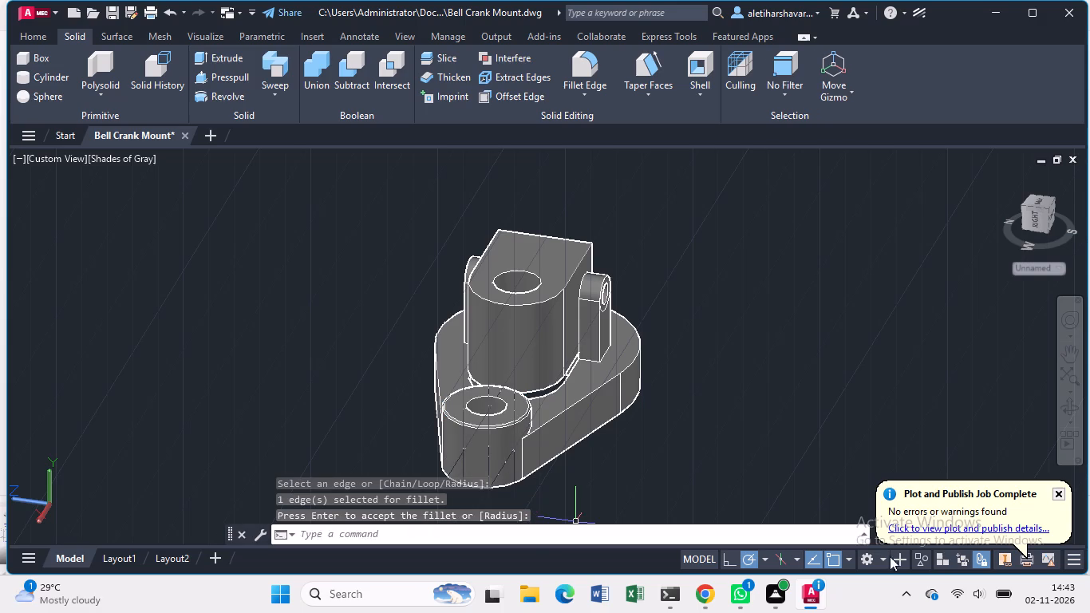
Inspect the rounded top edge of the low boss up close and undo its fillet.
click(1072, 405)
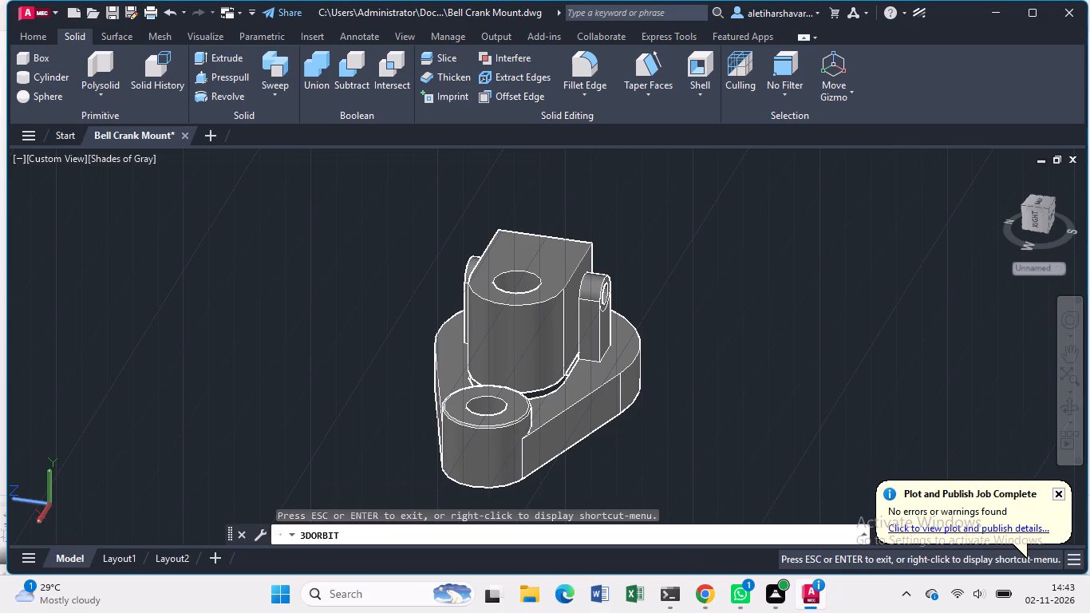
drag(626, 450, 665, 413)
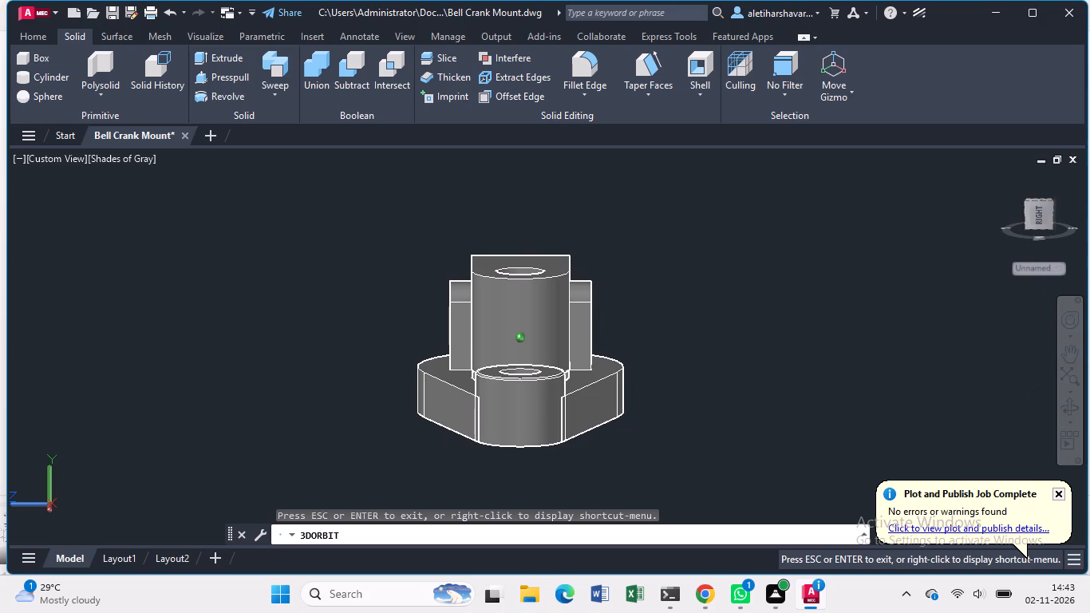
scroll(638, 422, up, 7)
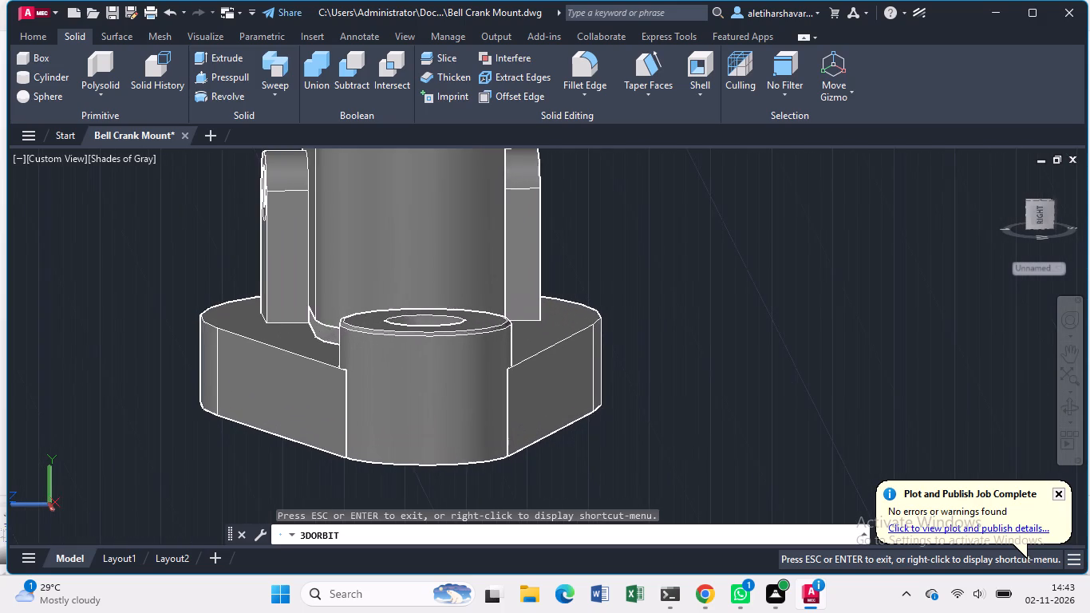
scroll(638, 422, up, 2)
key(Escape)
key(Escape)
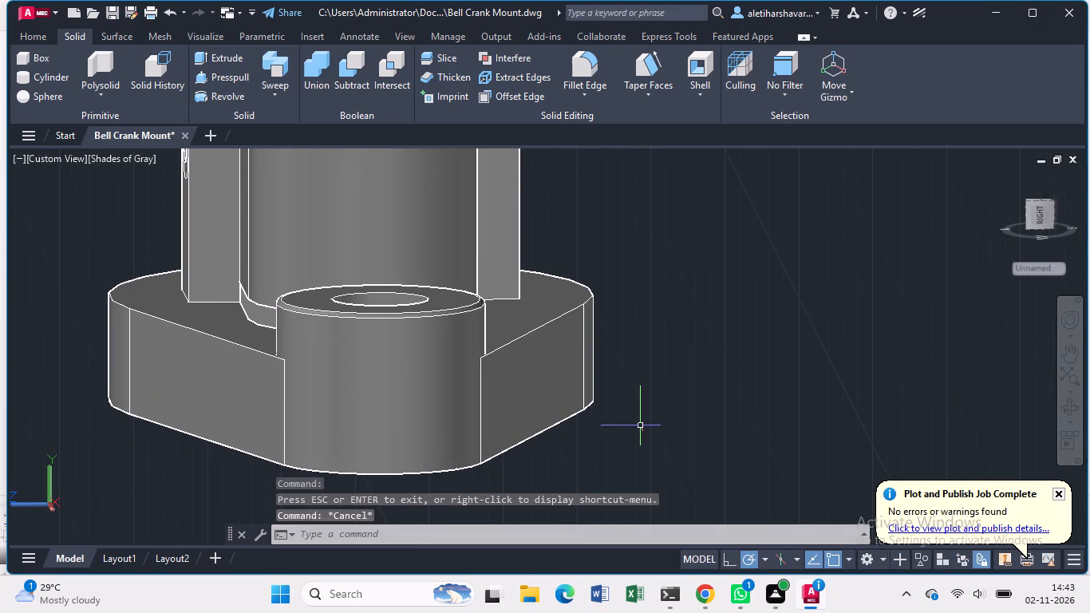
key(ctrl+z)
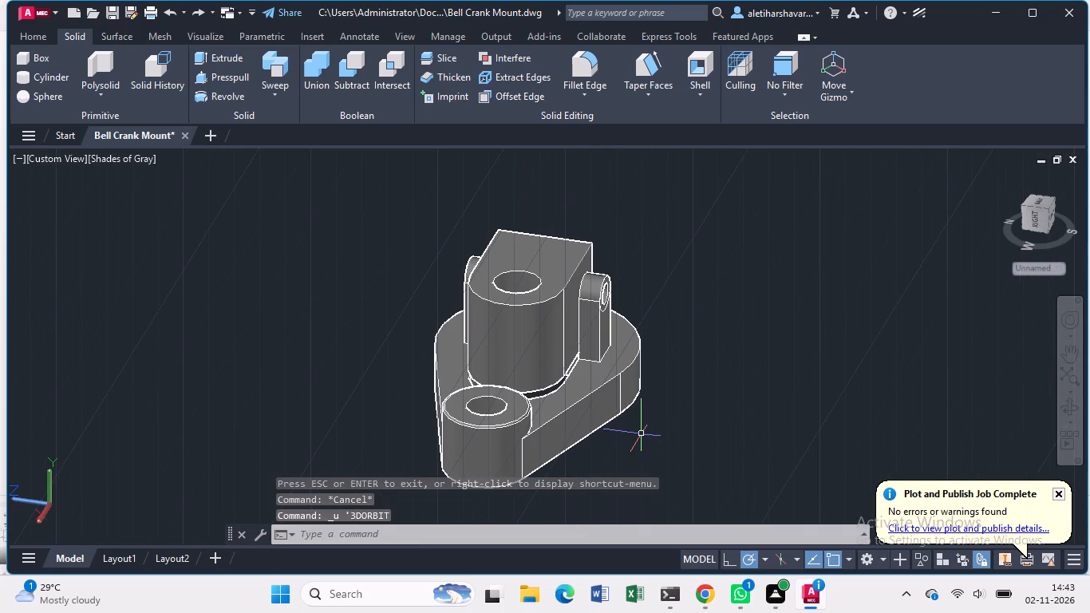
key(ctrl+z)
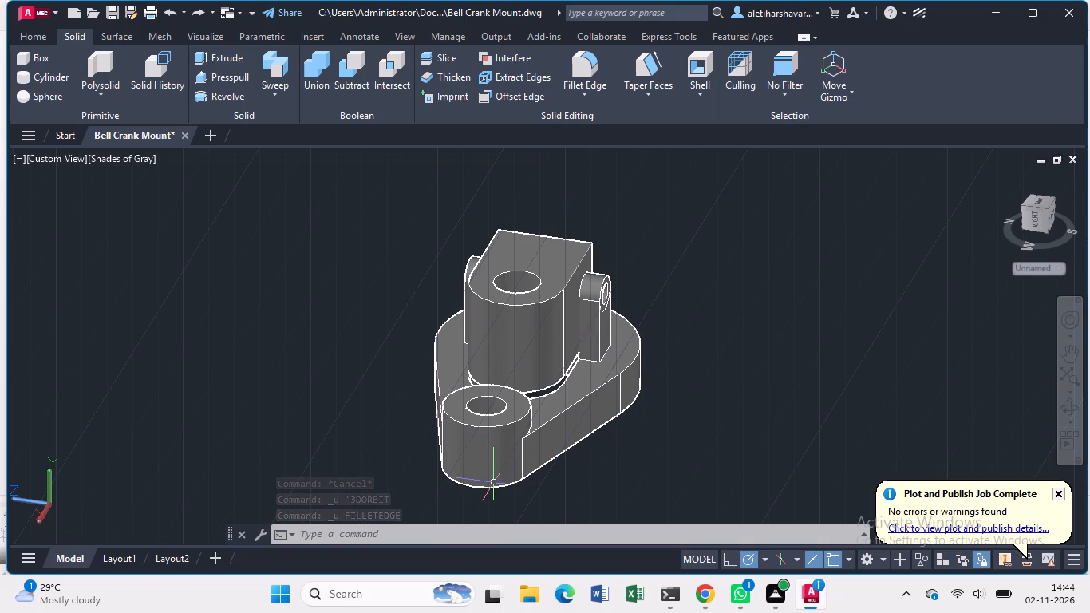
Examine the low boss, its junction with the base, and the side of the block with the holed projection.
scroll(463, 494, up, 3)
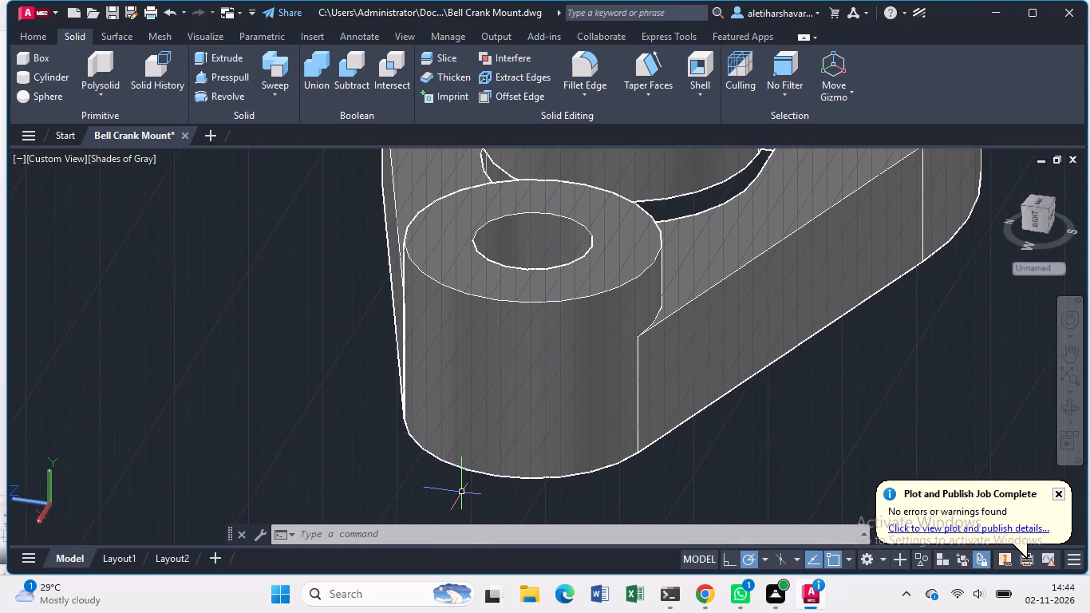
scroll(462, 492, down, 2)
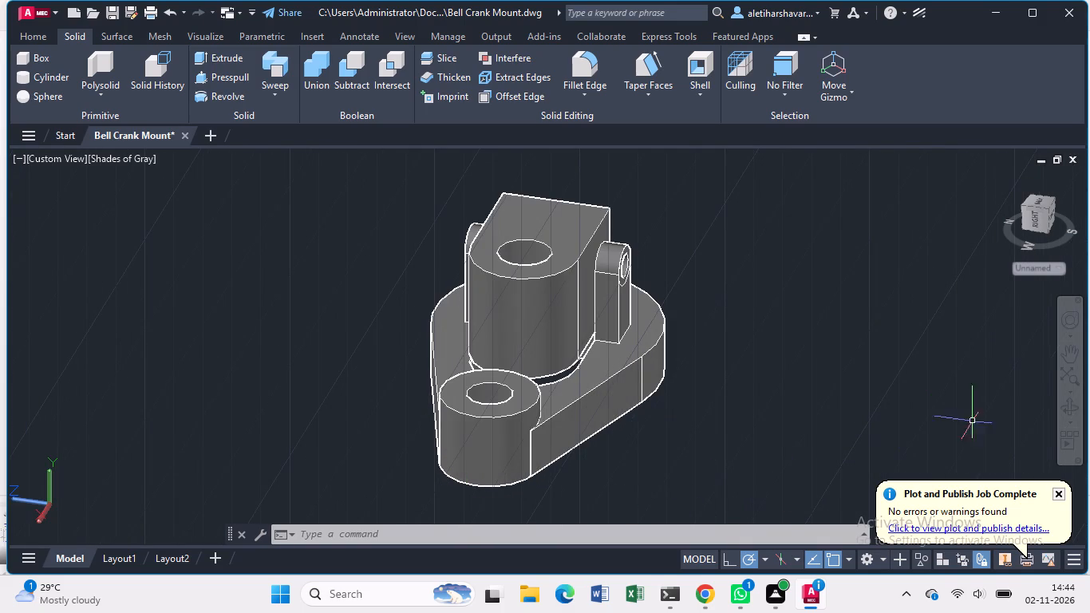
click(1067, 412)
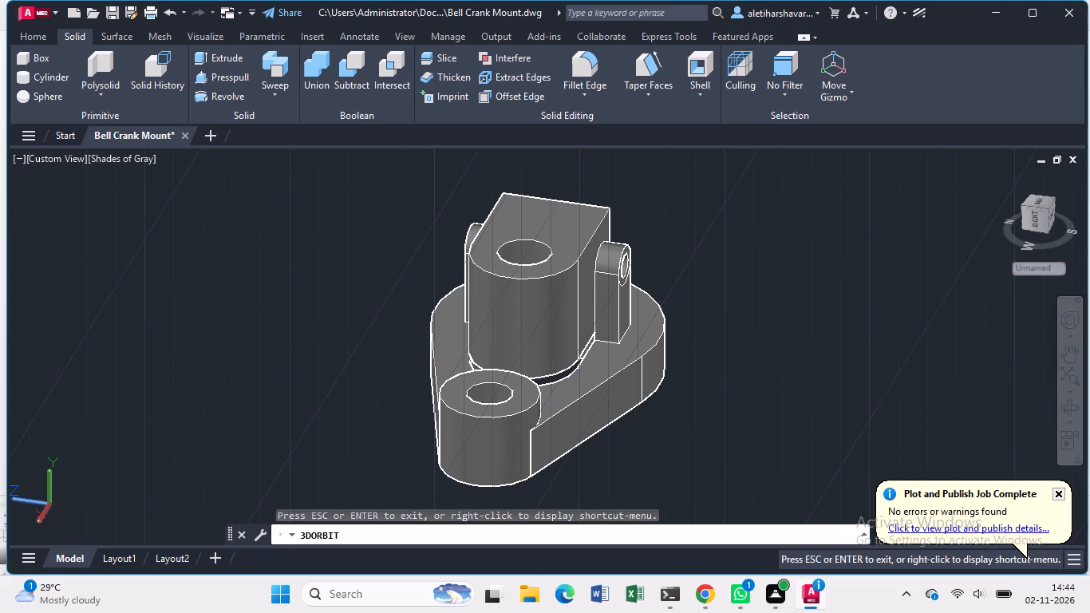
drag(806, 428, 756, 412)
drag(647, 419, 590, 419)
scroll(431, 363, up, 3)
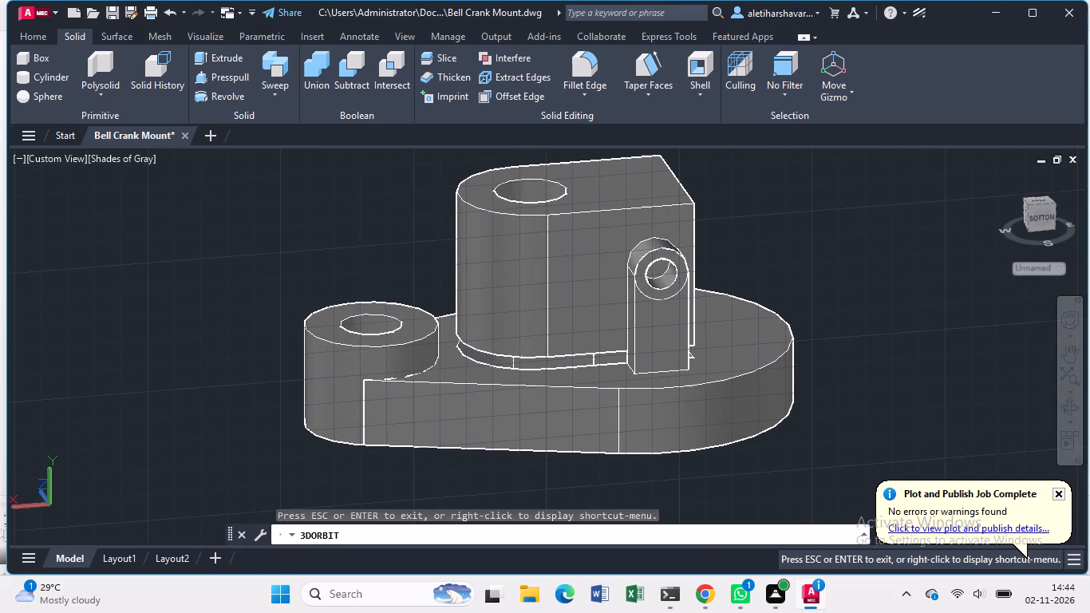
scroll(444, 384, down, 1)
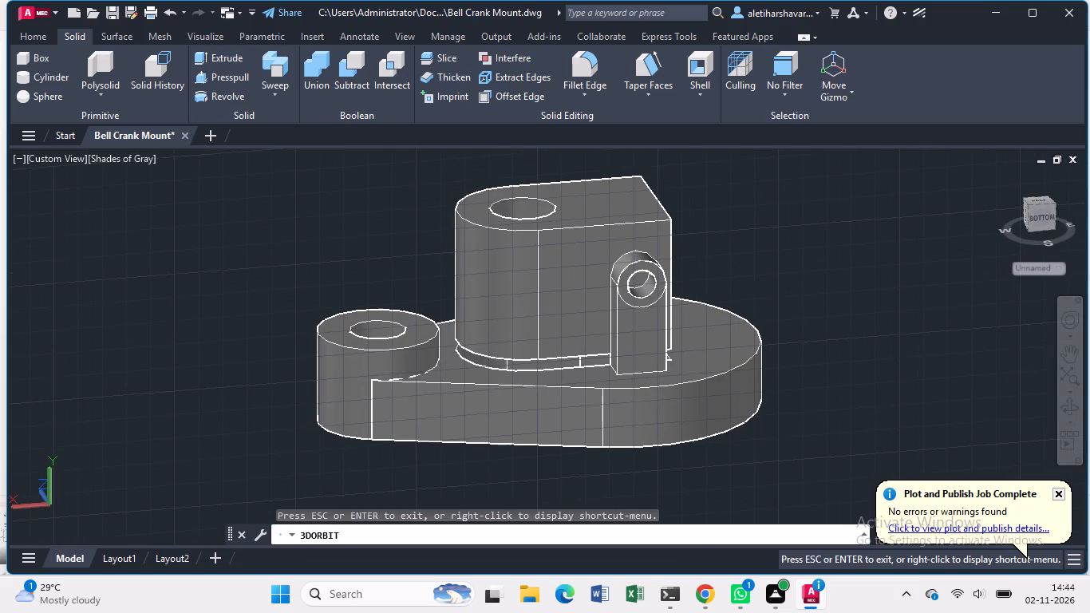
key(Escape)
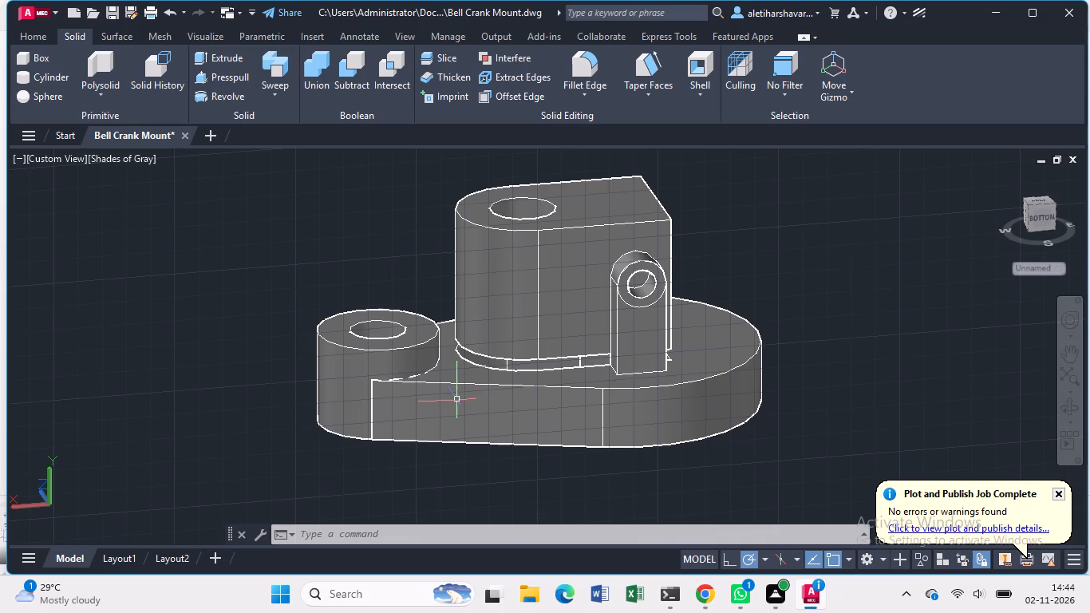
scroll(499, 398, down, 1)
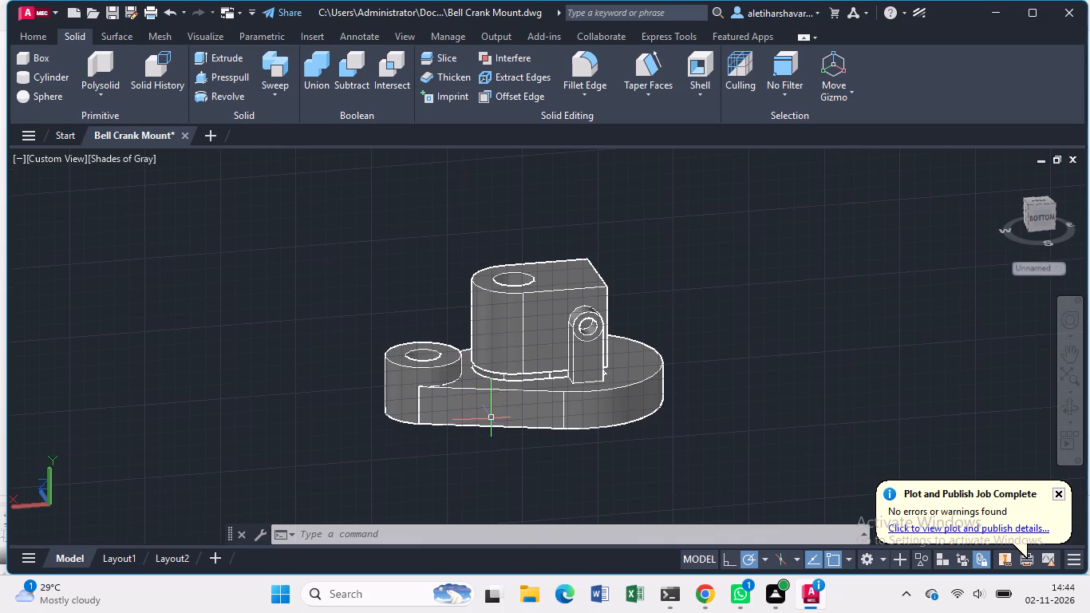
key(Escape)
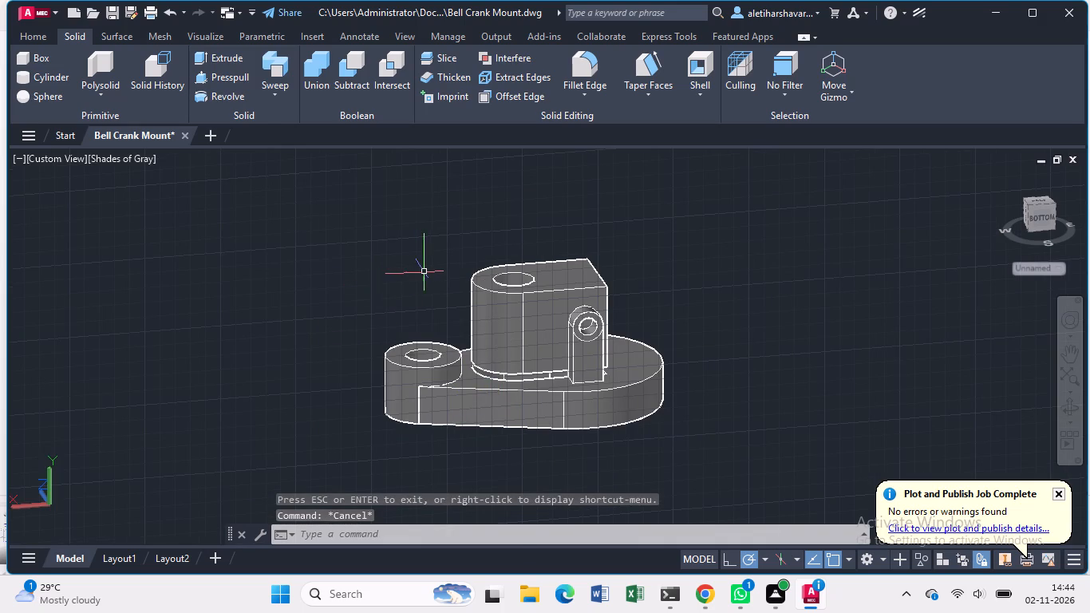
Show the whole model in the SW Isometric view, ready for plotting.
click(66, 158)
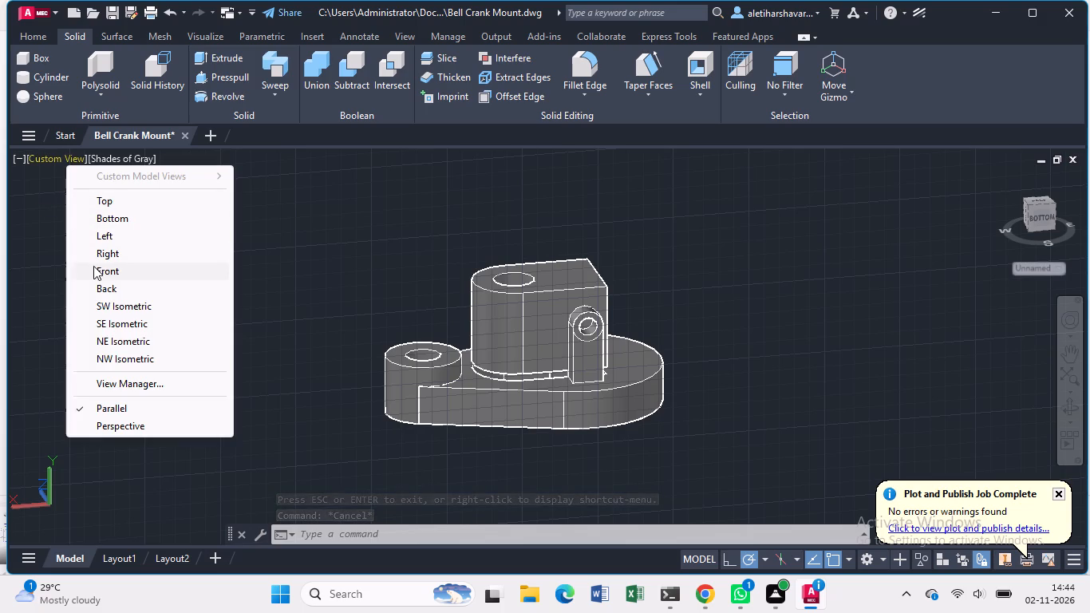
click(118, 318)
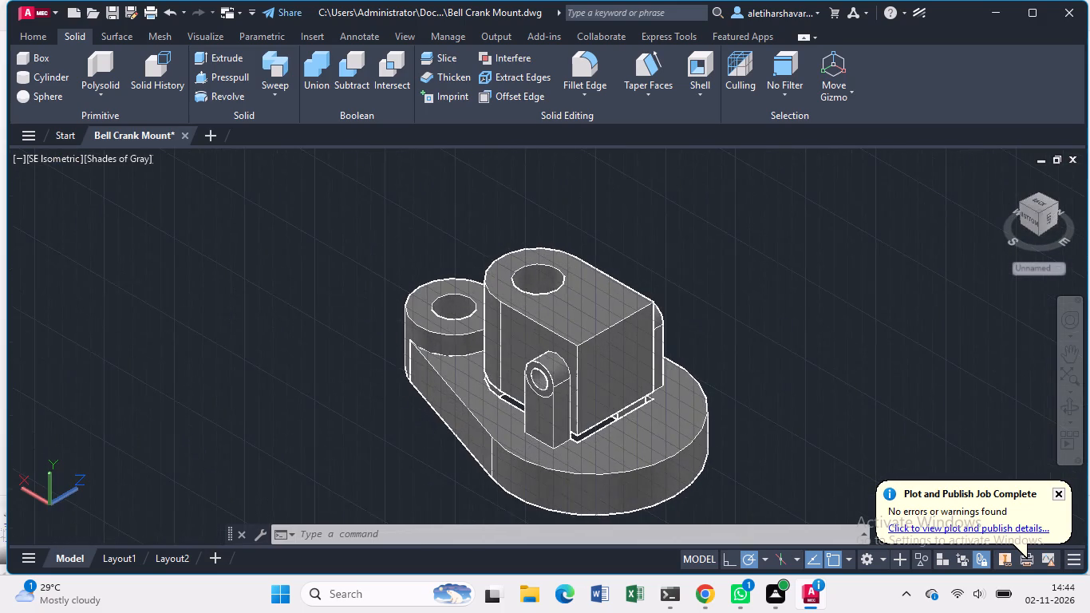
scroll(455, 370, down, 1)
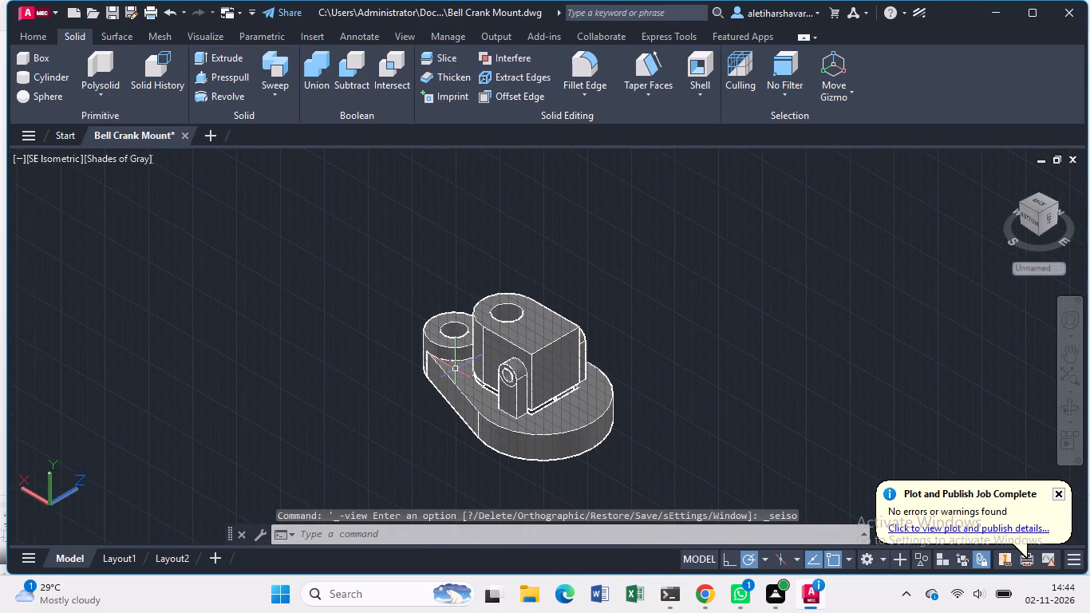
click(34, 156)
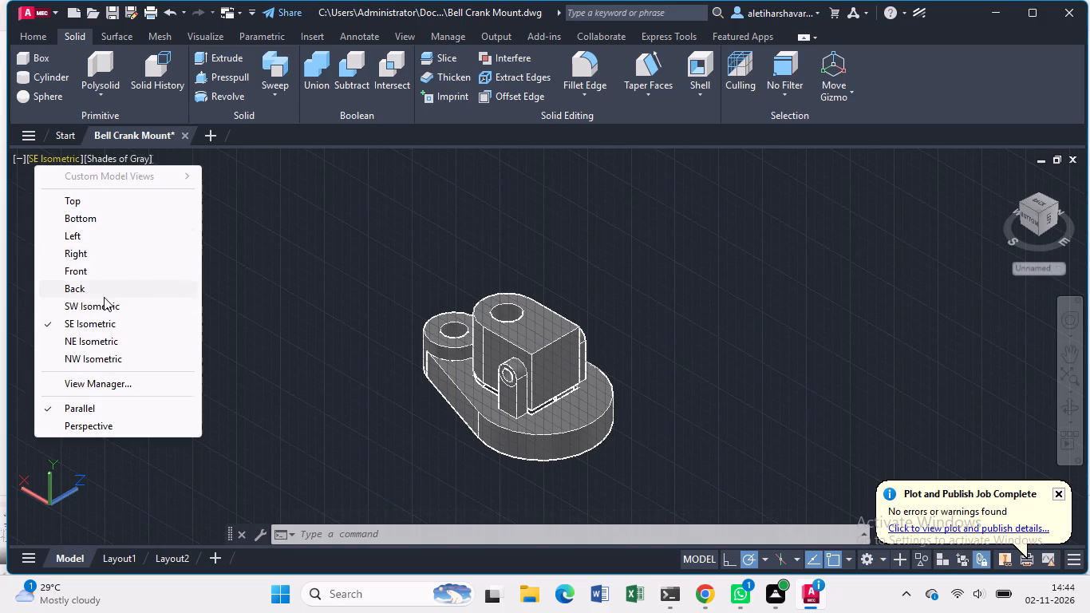
click(106, 307)
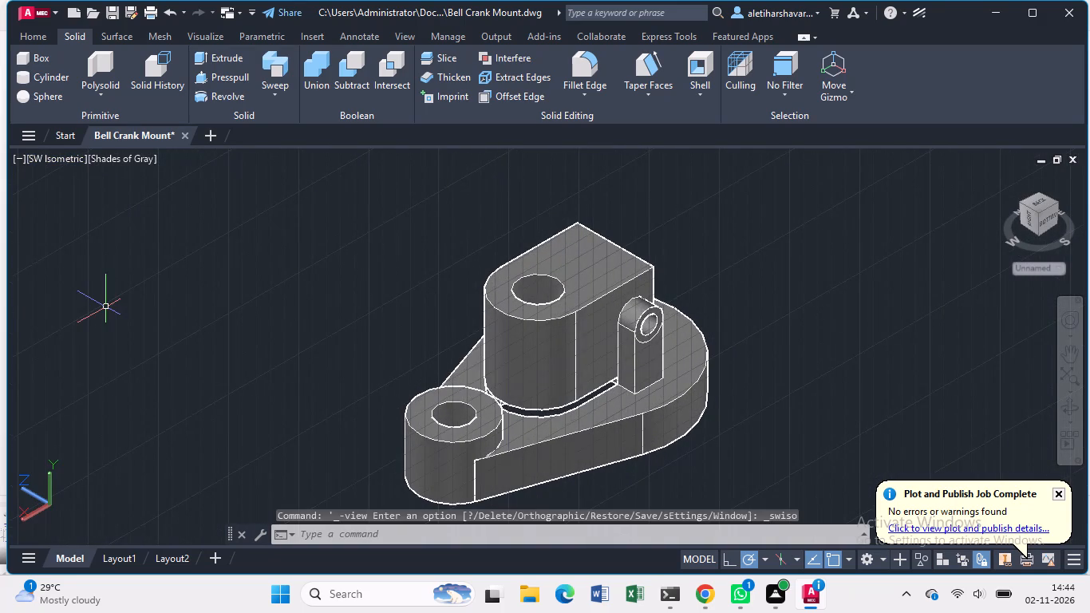
scroll(430, 418, down, 1)
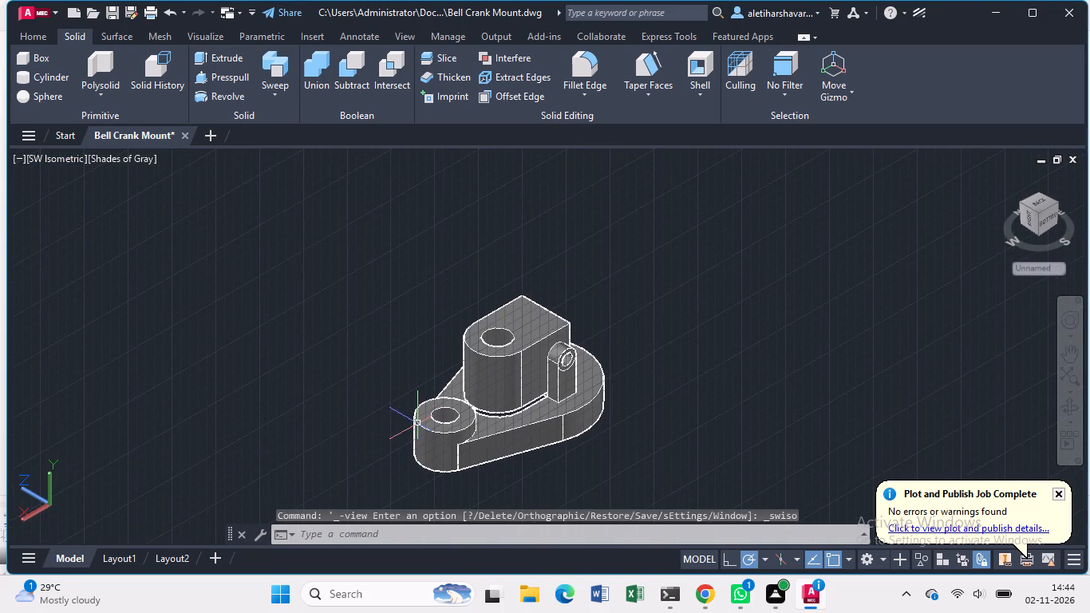
middle_drag(418, 424, 409, 366)
Set up a centred landscape plot using the DWG To PDF.pc3 plotter and ISO A4 (297.00 x 210.00 MM) paper.
key(p)
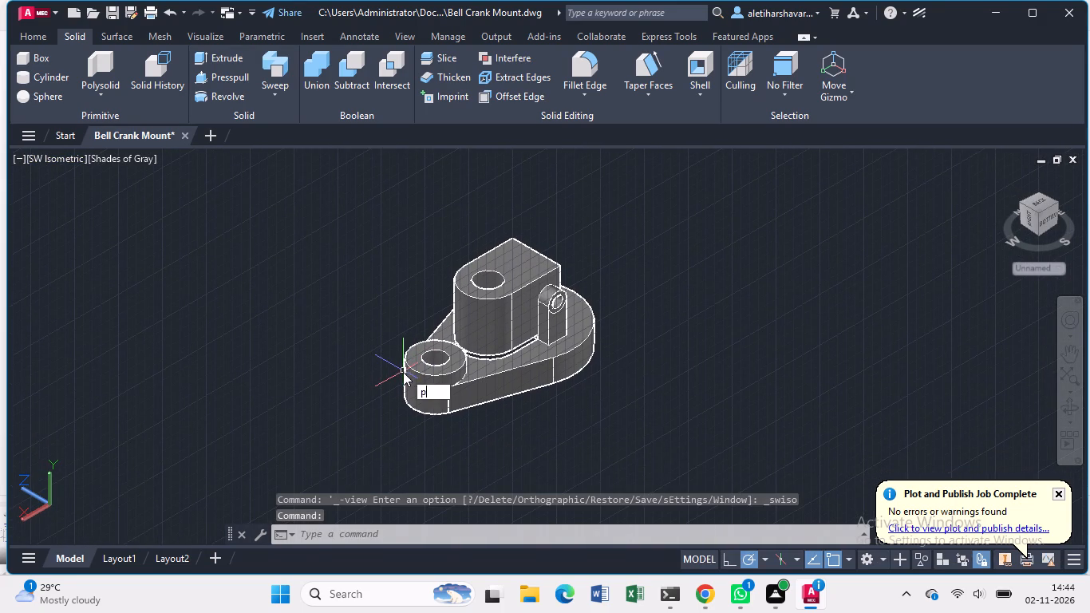
key(l)
key(o)
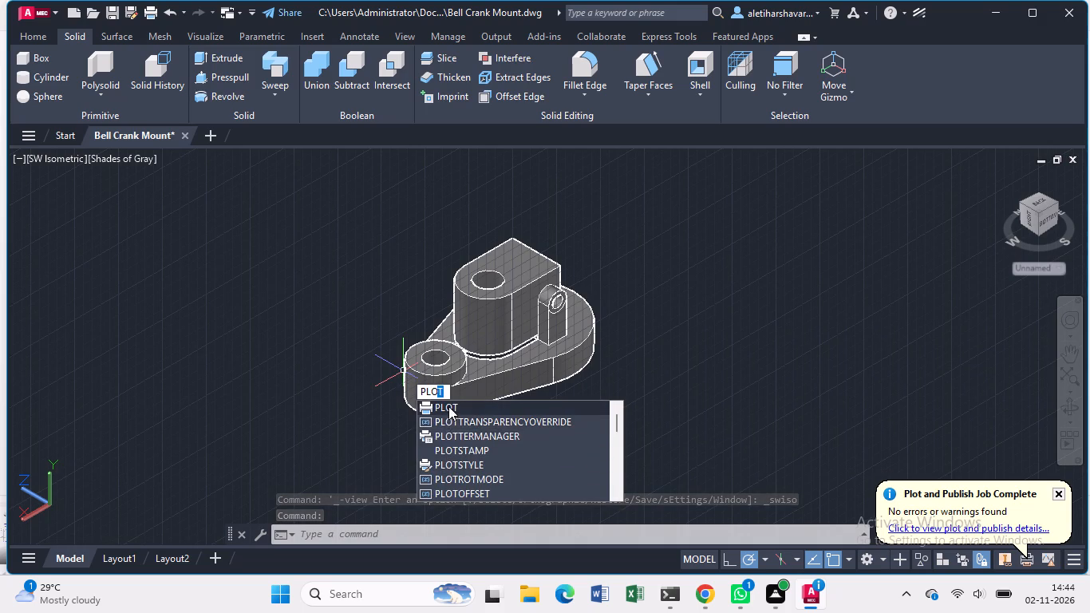
click(448, 405)
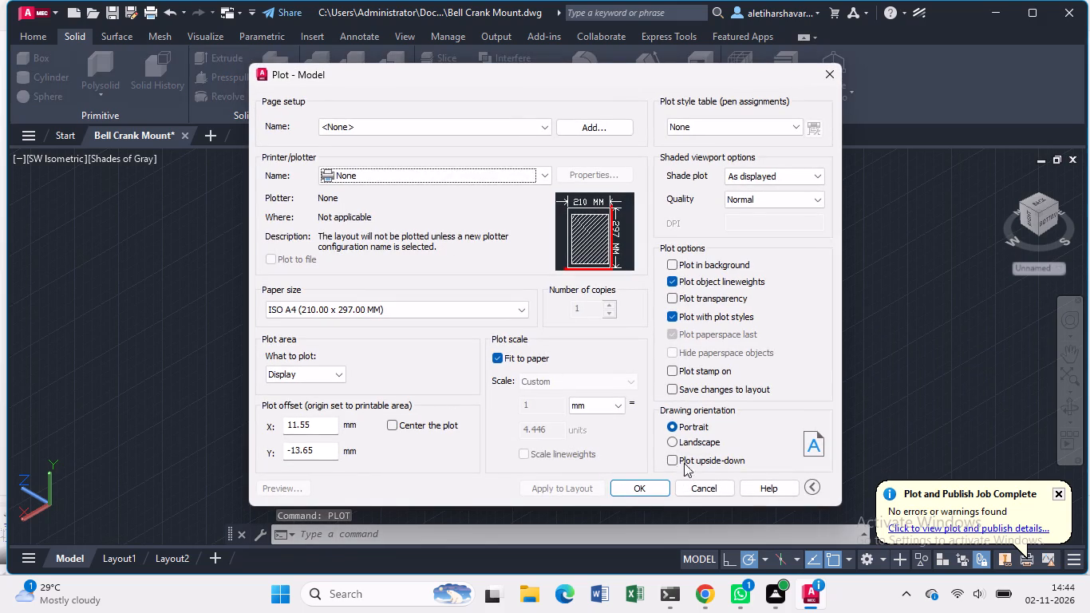
click(669, 440)
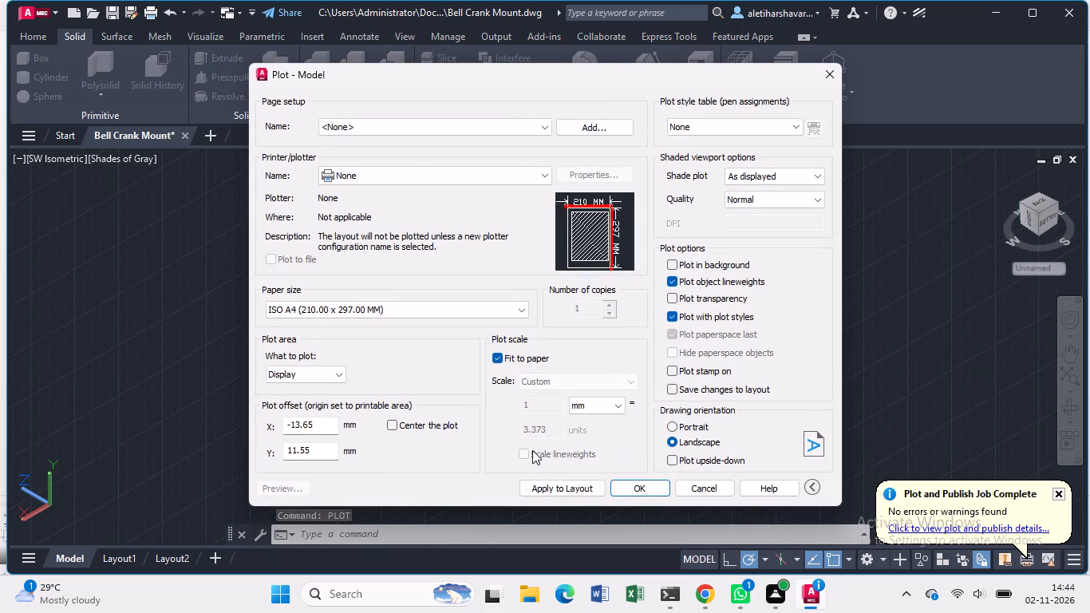
click(385, 418)
click(393, 423)
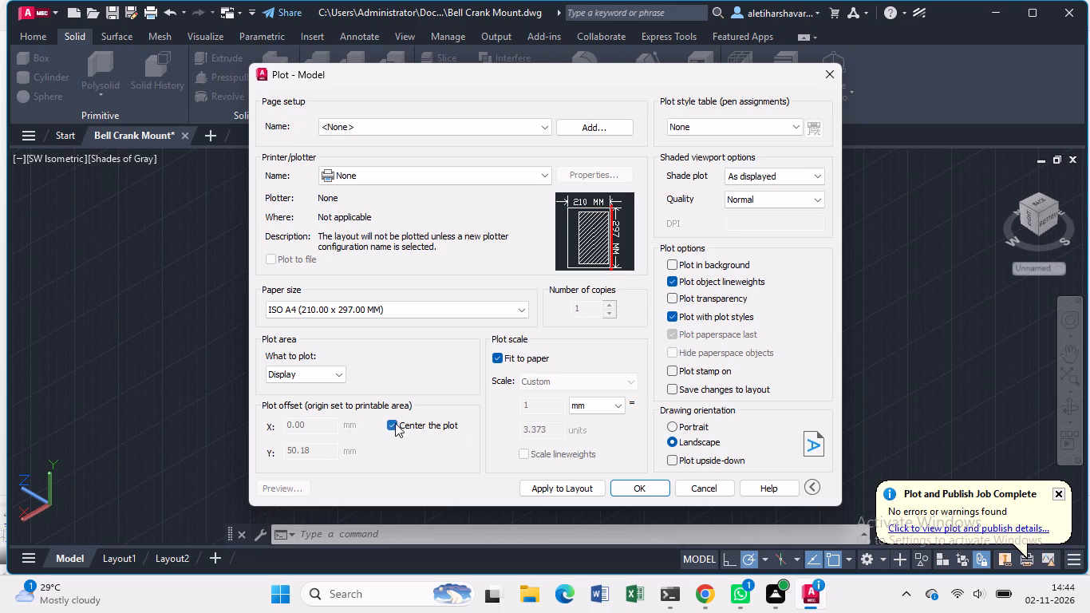
click(548, 173)
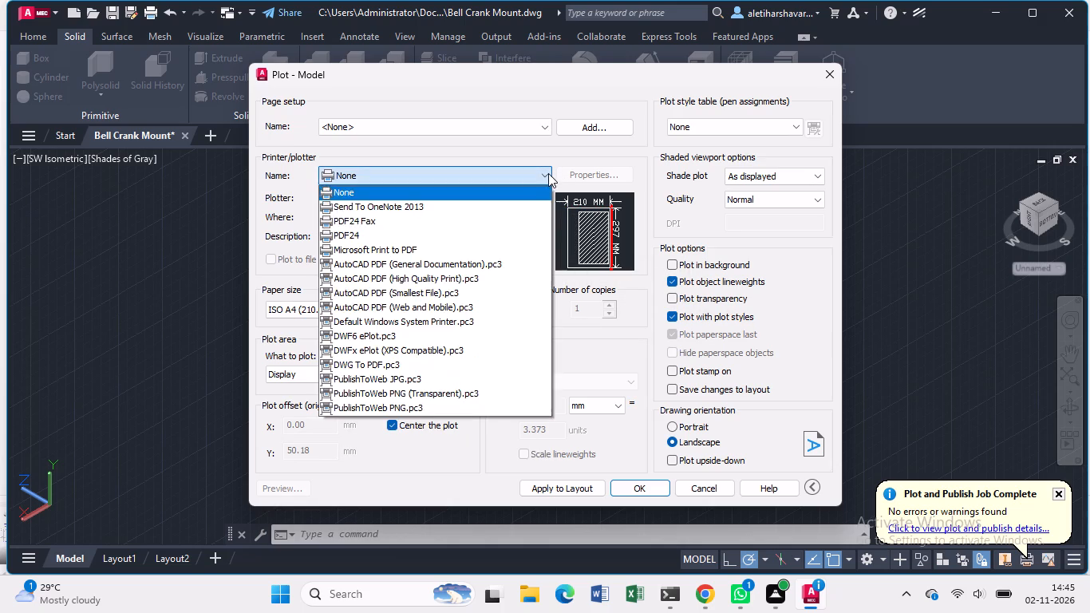
click(463, 365)
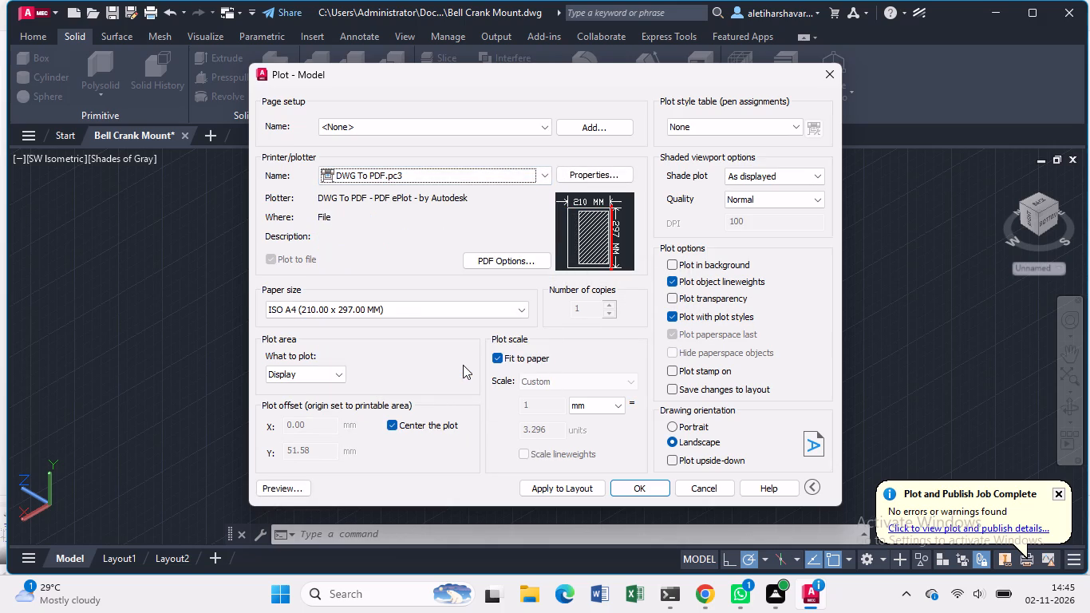
click(515, 314)
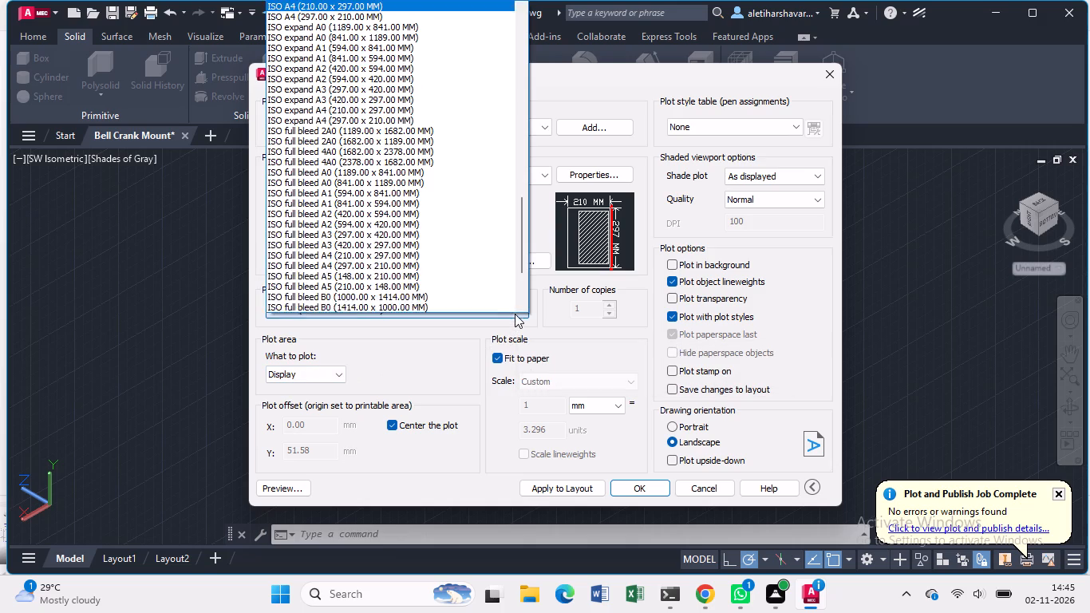
click(391, 20)
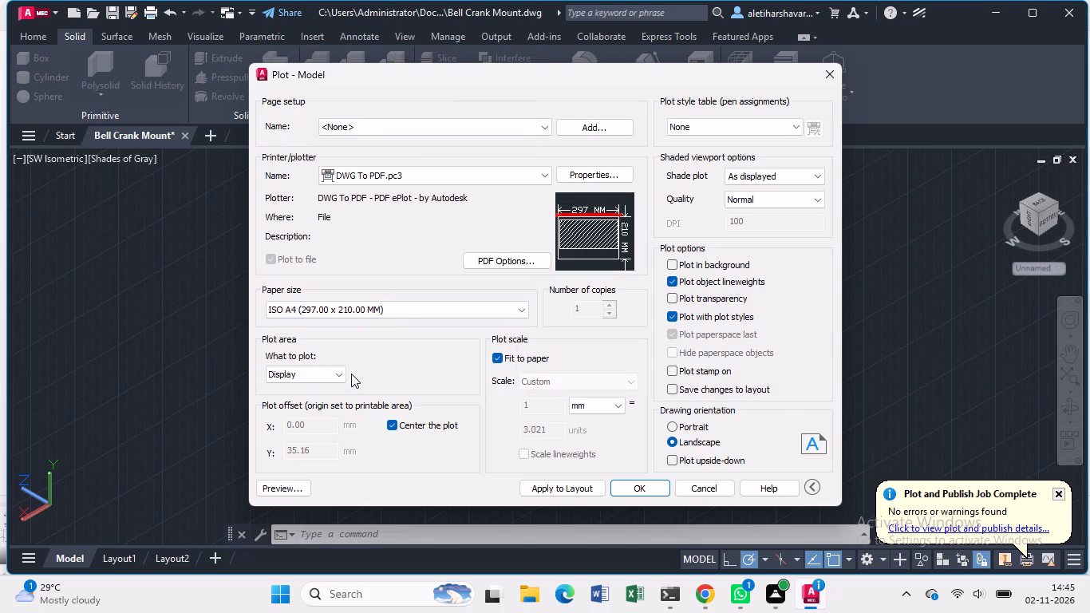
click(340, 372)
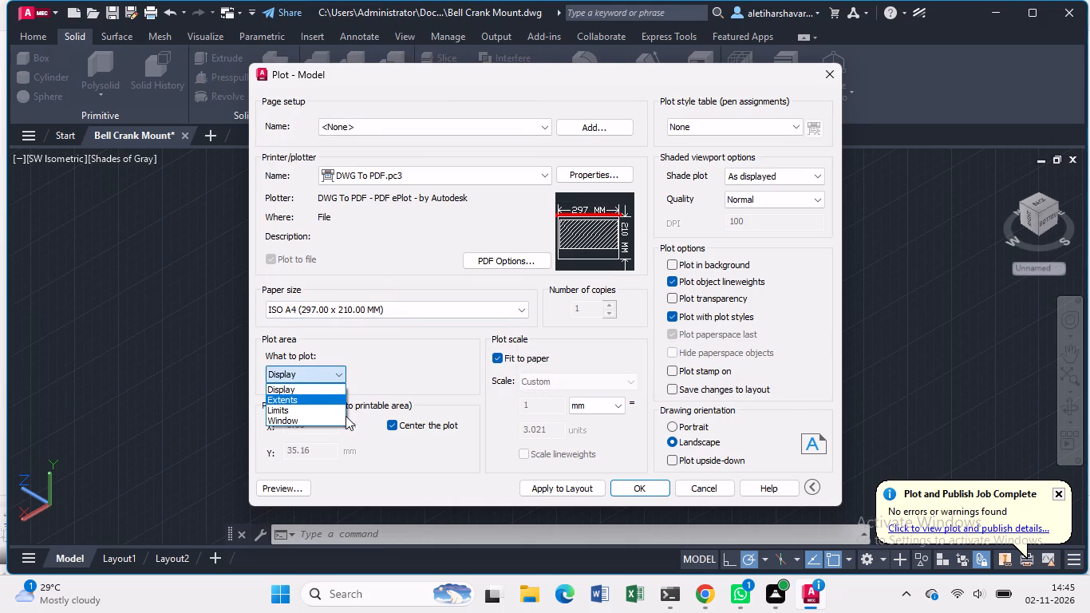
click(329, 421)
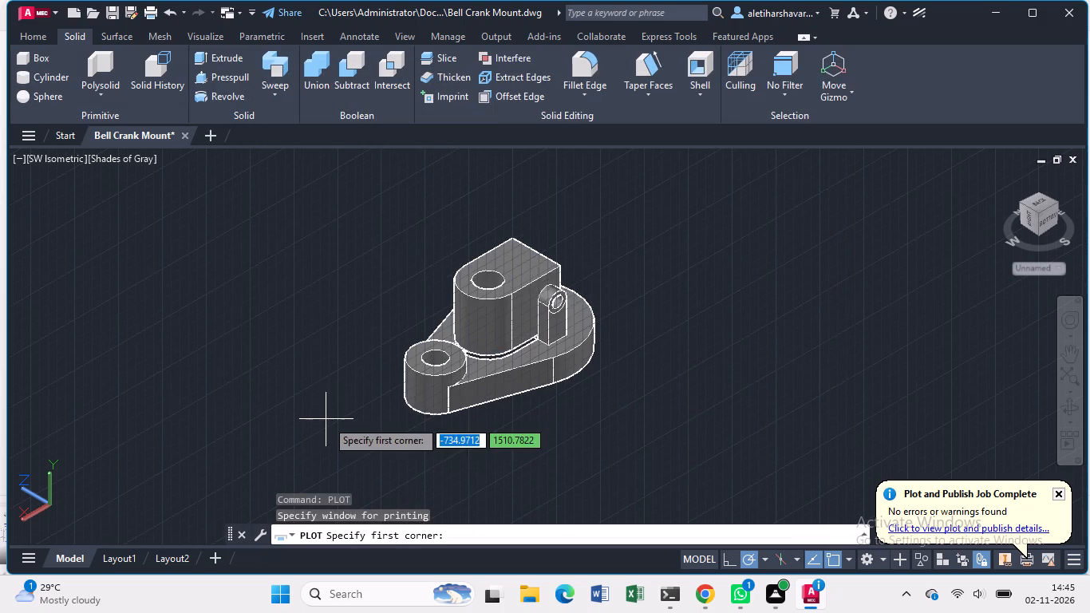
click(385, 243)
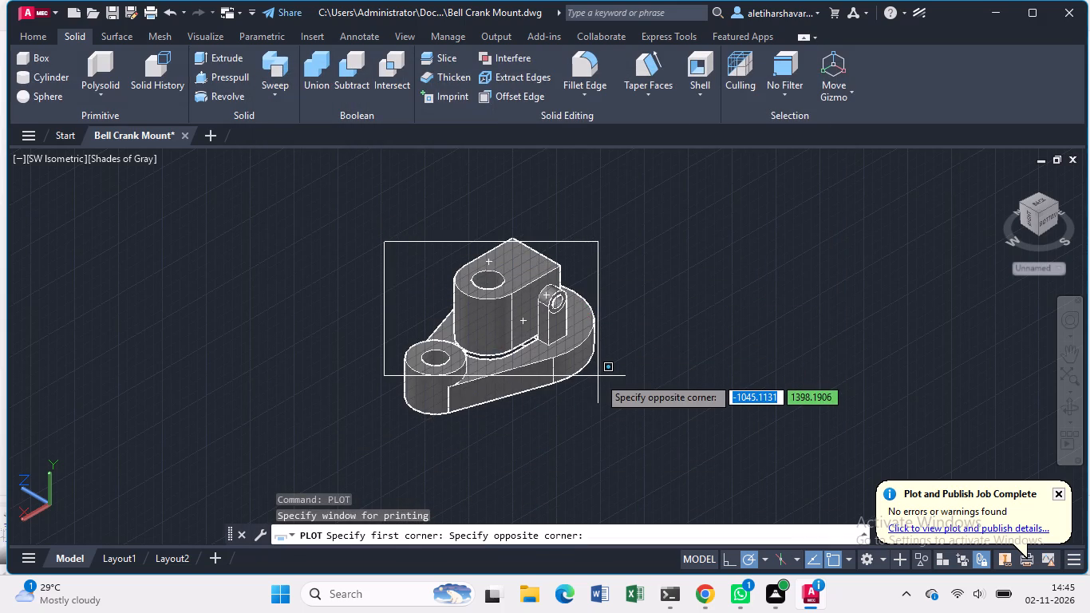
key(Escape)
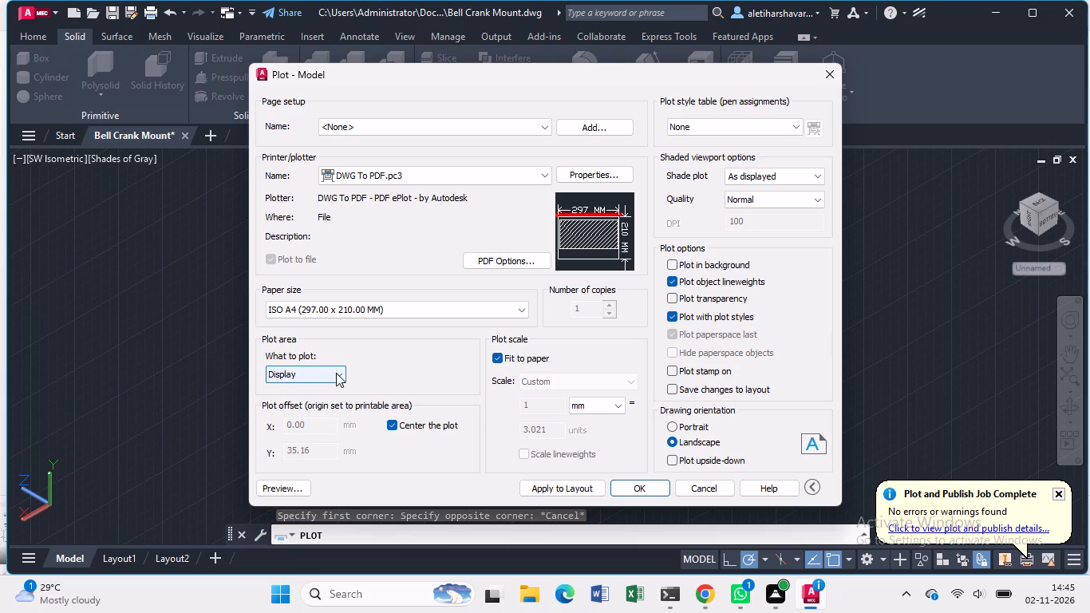
Plot a window area enclosing the whole bell crank mount and save it as Bell Crank Mount-Model.pdf in Documents.
click(336, 373)
click(321, 424)
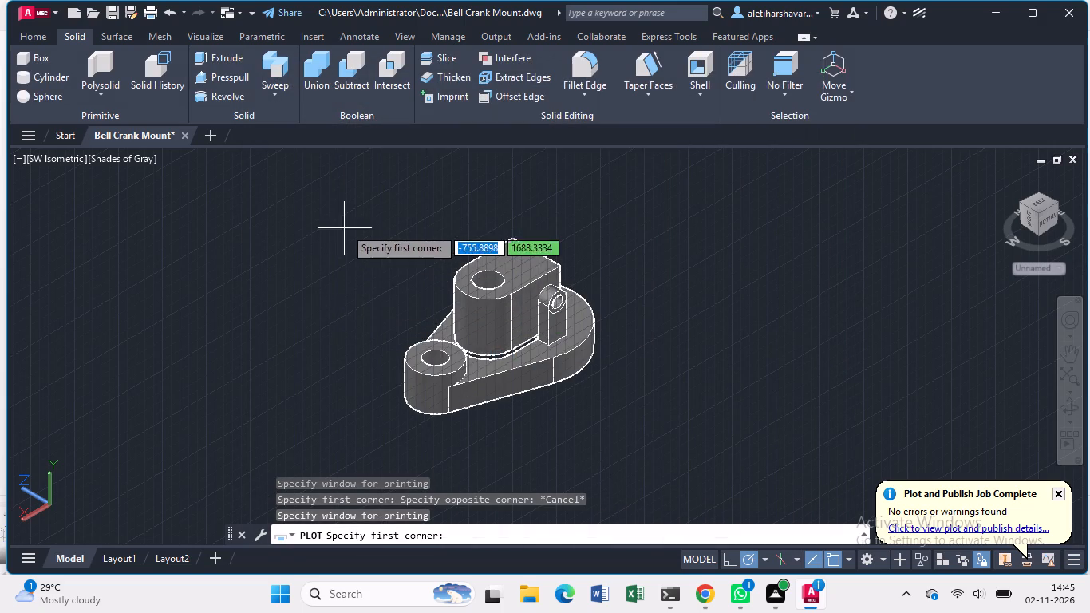
click(344, 223)
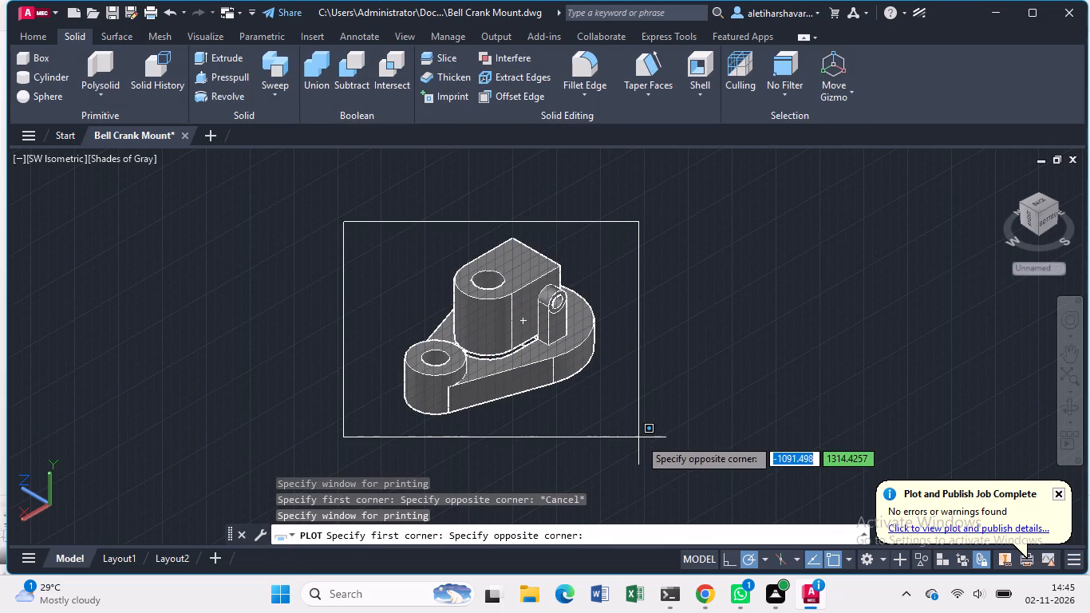
click(639, 438)
click(646, 486)
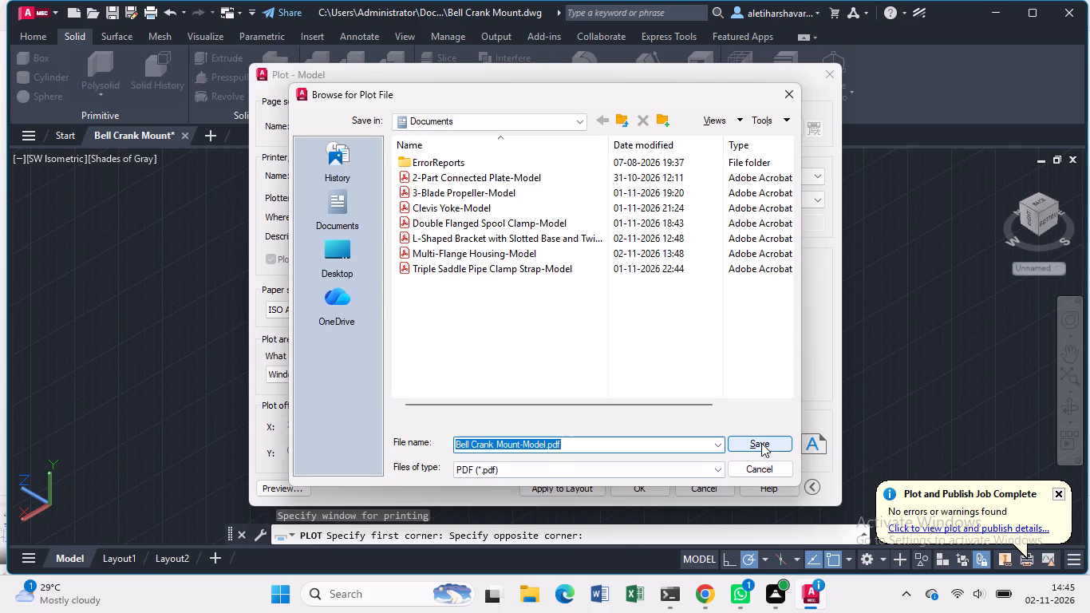
click(761, 443)
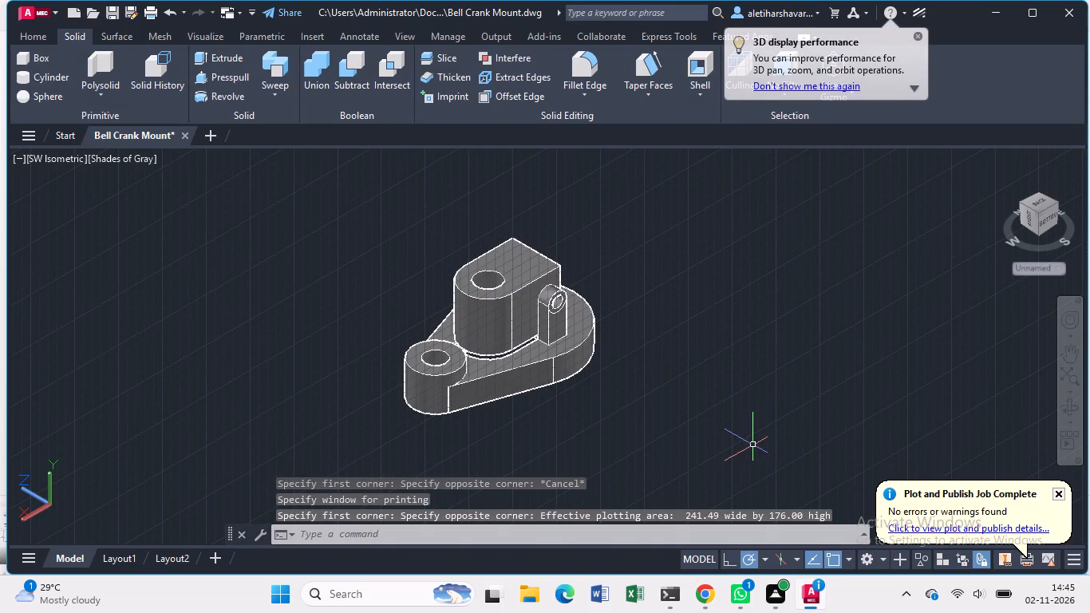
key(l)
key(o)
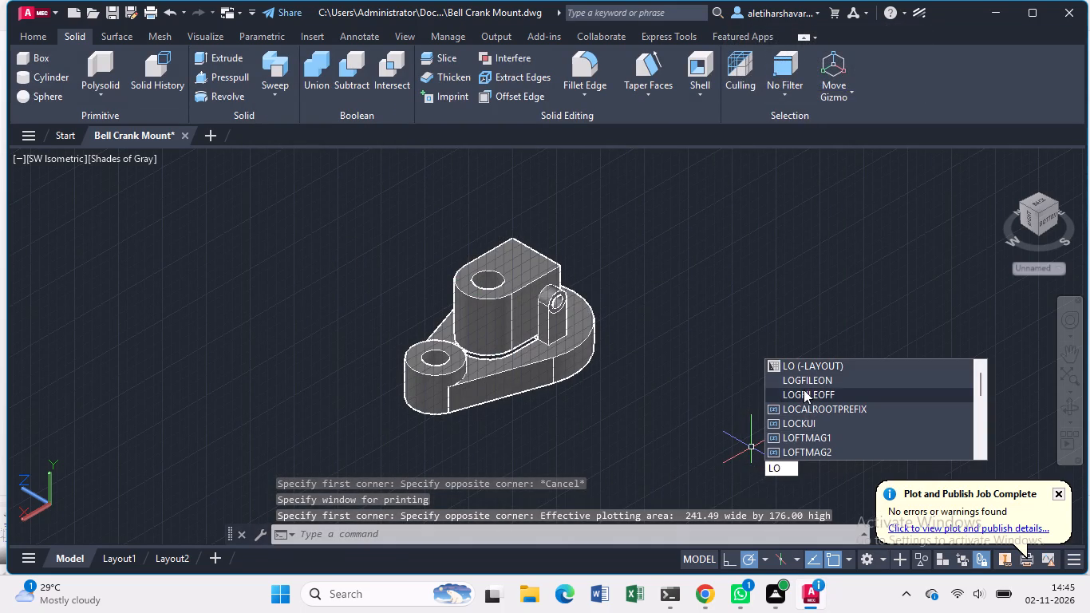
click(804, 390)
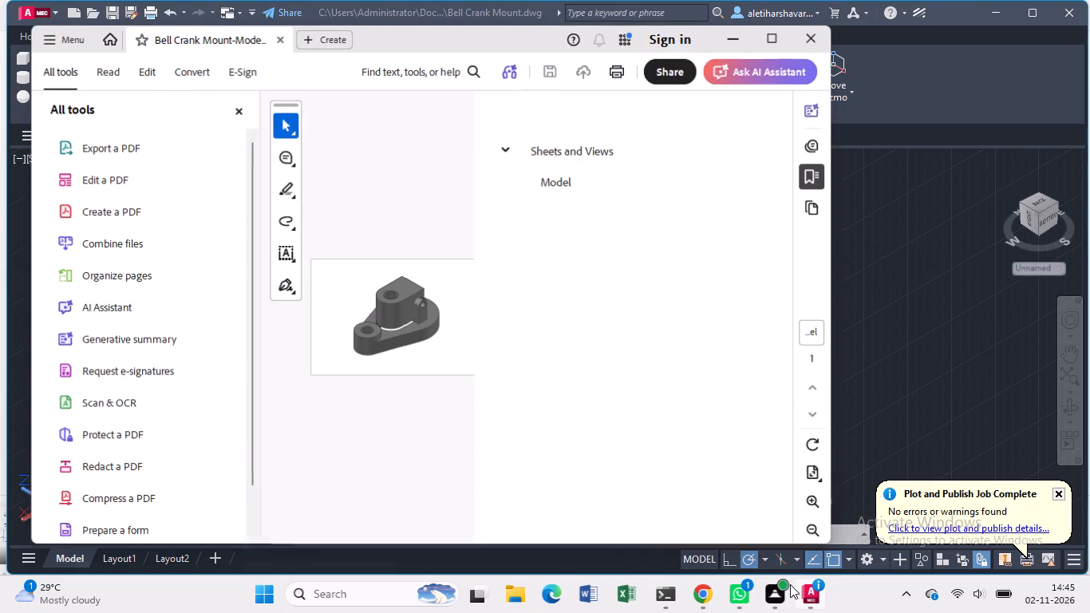
Close the plotted Bell Crank Mount PDF in Adobe Acrobat.
click(820, 39)
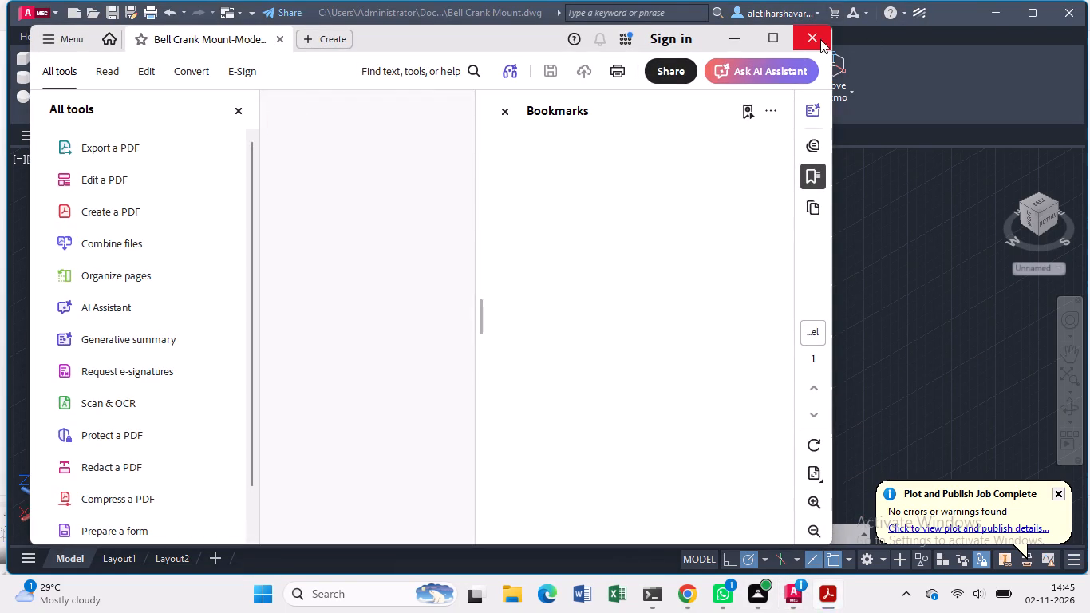